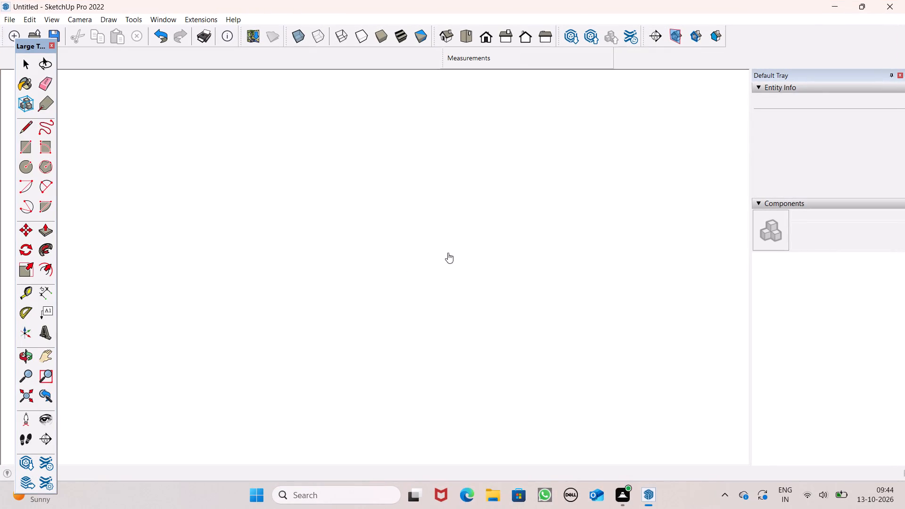
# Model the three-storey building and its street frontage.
# Switch the camera to the standard top view.
pyautogui.click(468, 38)
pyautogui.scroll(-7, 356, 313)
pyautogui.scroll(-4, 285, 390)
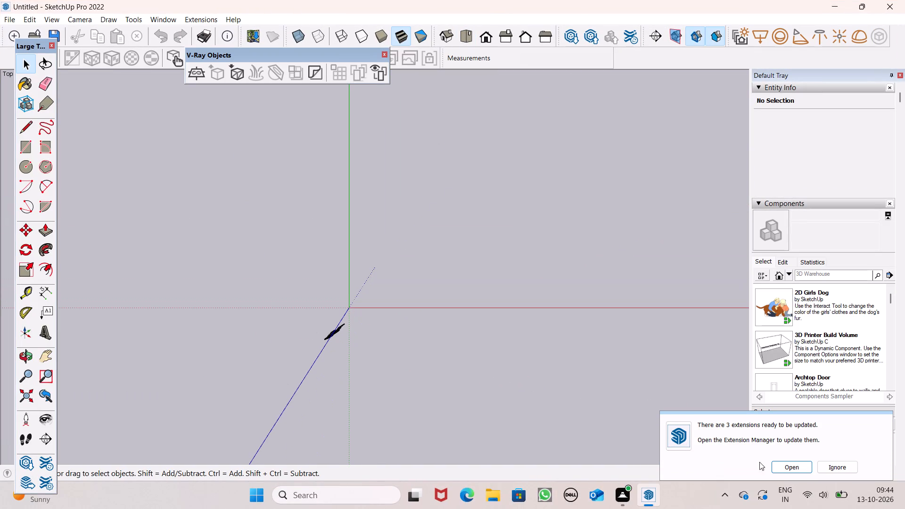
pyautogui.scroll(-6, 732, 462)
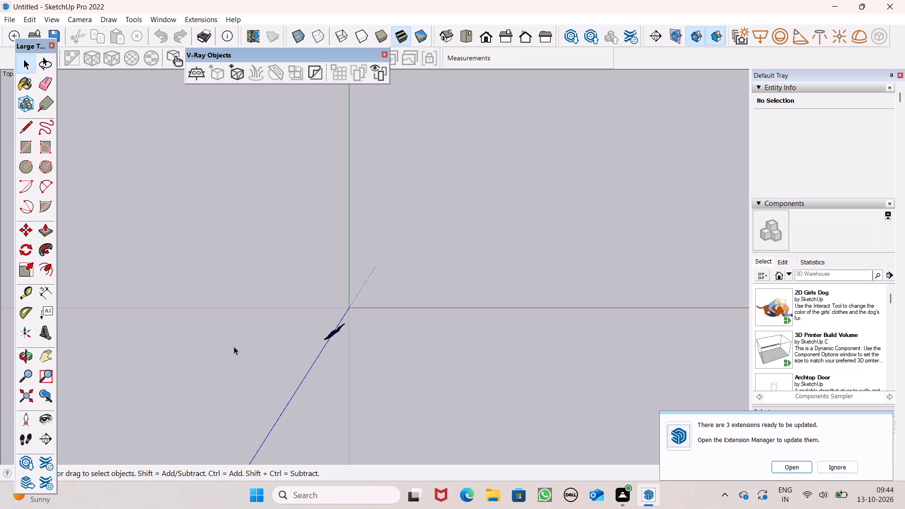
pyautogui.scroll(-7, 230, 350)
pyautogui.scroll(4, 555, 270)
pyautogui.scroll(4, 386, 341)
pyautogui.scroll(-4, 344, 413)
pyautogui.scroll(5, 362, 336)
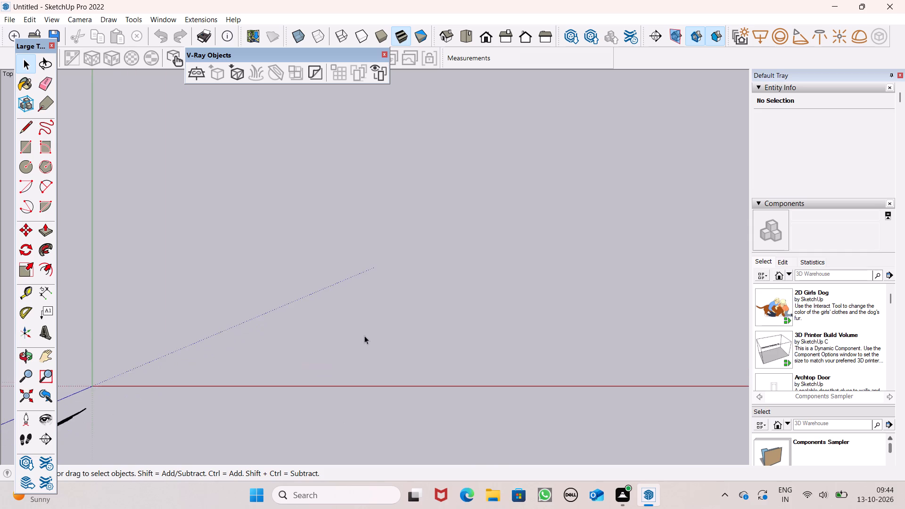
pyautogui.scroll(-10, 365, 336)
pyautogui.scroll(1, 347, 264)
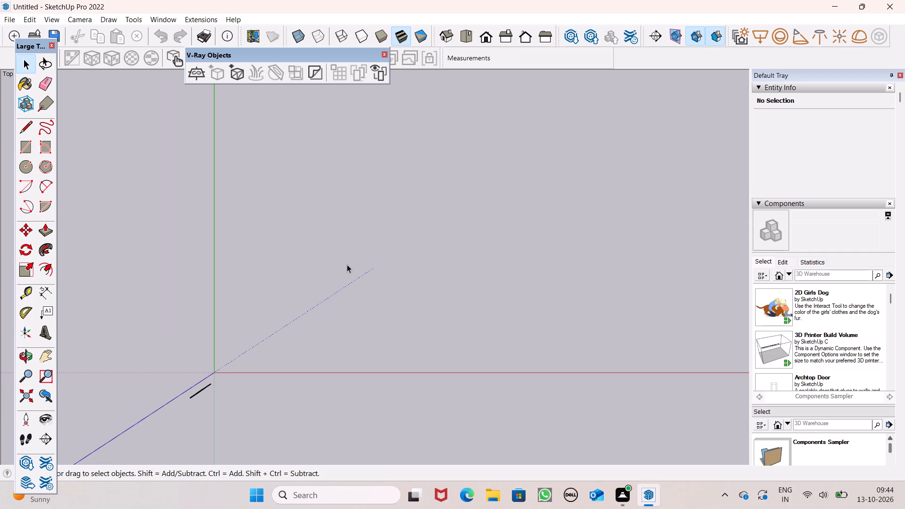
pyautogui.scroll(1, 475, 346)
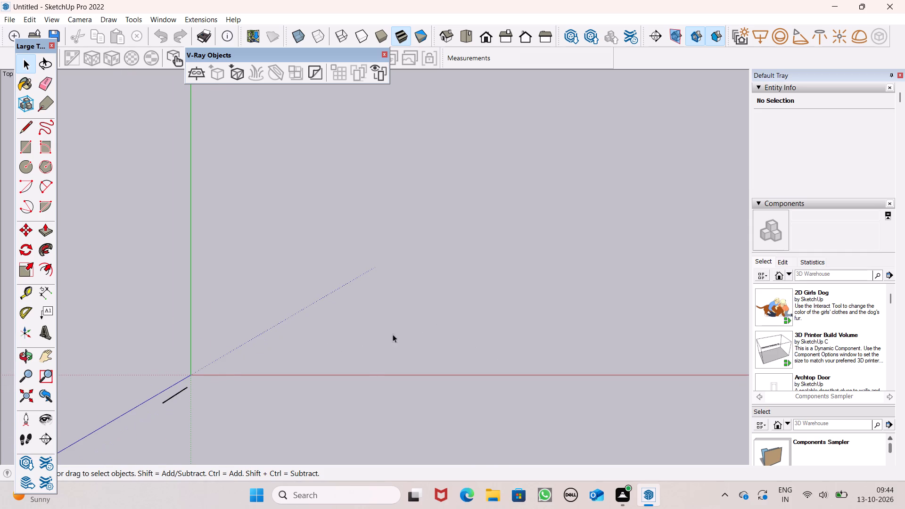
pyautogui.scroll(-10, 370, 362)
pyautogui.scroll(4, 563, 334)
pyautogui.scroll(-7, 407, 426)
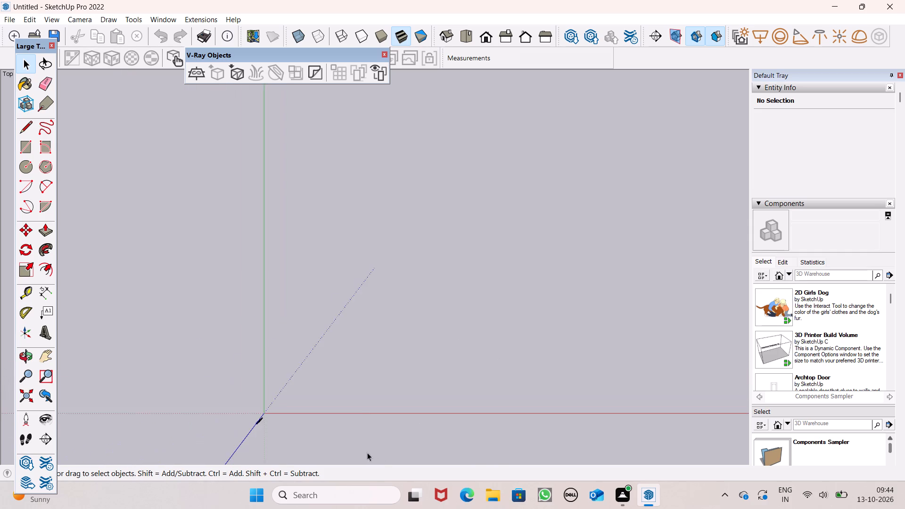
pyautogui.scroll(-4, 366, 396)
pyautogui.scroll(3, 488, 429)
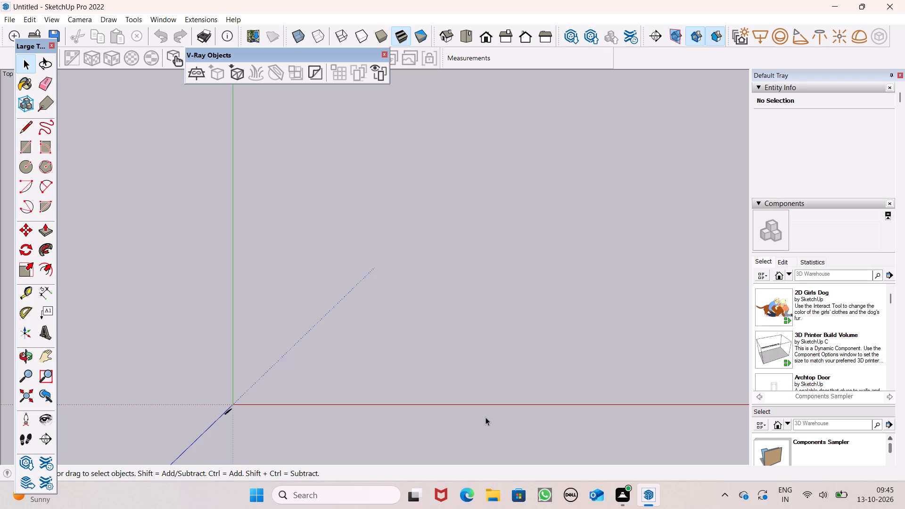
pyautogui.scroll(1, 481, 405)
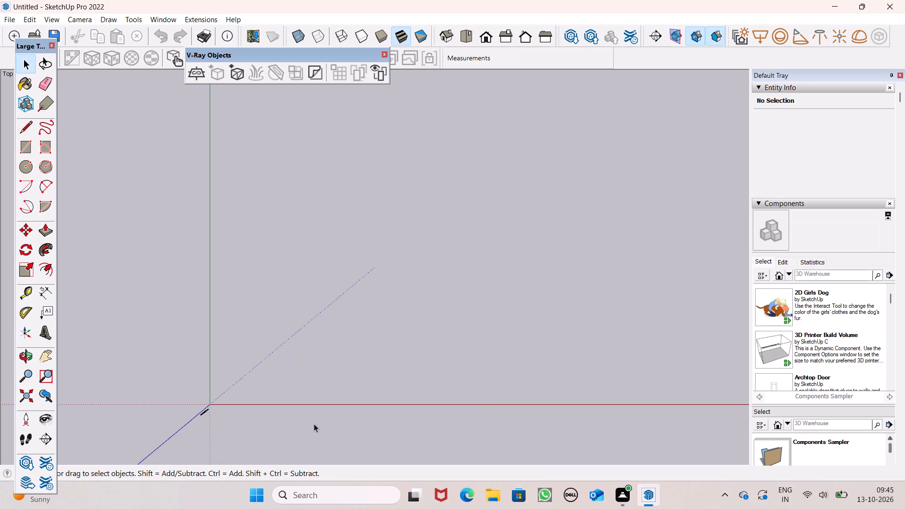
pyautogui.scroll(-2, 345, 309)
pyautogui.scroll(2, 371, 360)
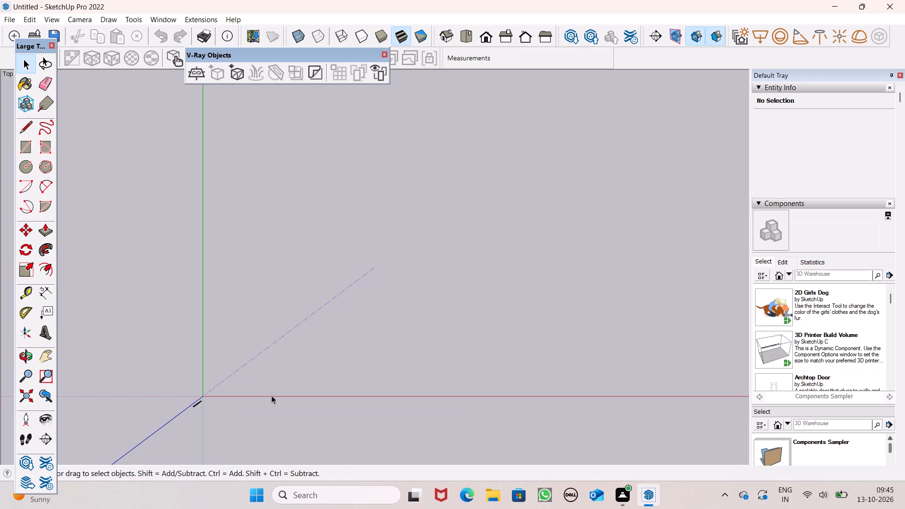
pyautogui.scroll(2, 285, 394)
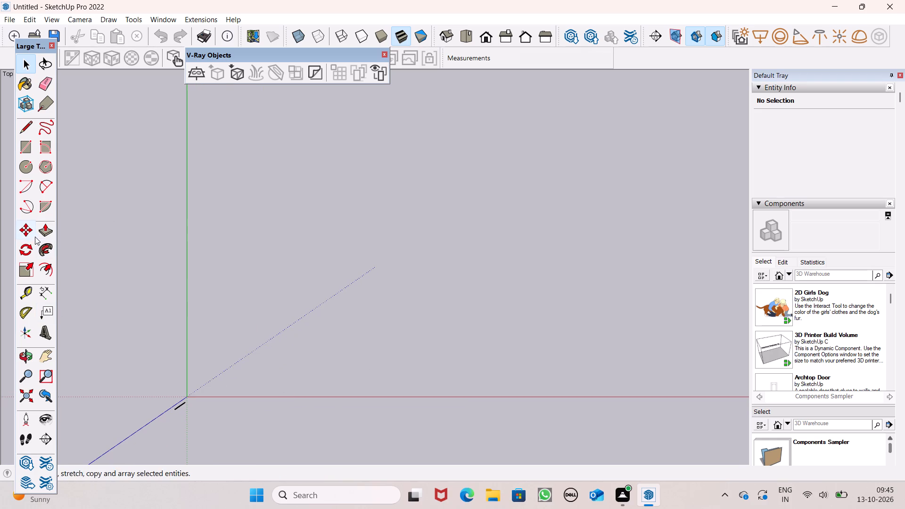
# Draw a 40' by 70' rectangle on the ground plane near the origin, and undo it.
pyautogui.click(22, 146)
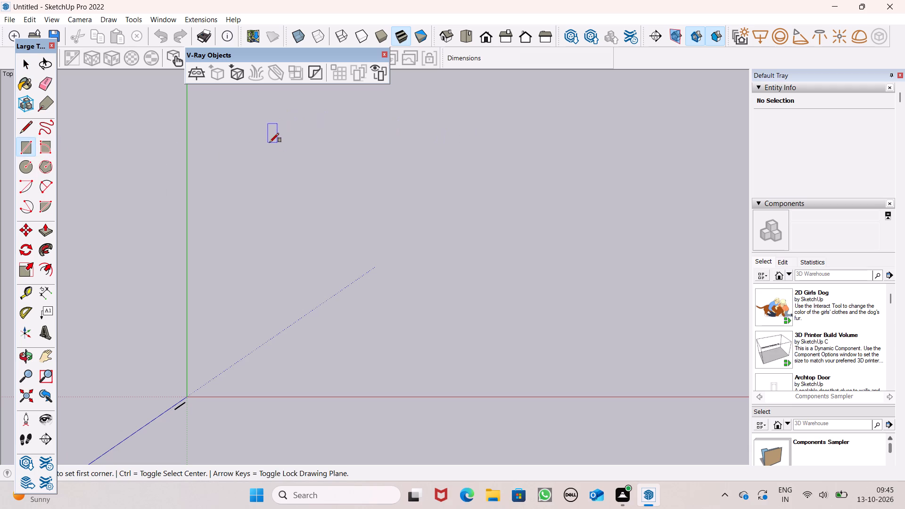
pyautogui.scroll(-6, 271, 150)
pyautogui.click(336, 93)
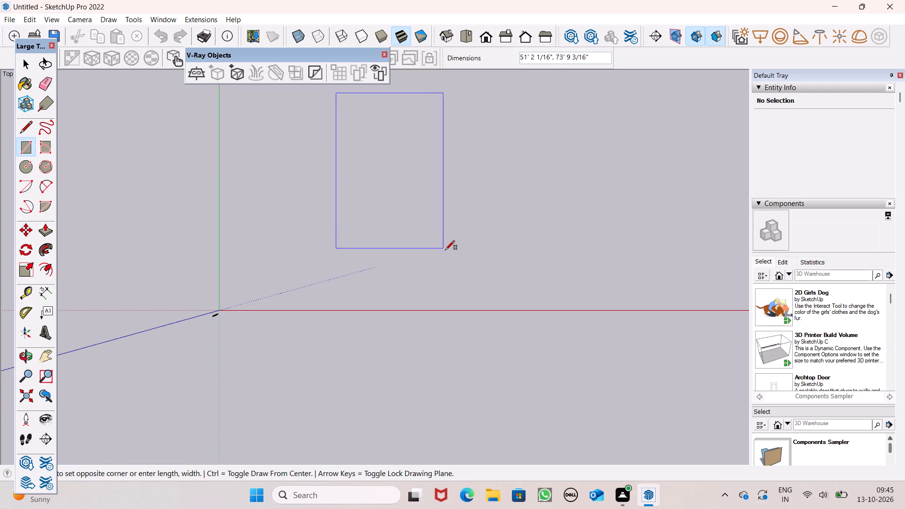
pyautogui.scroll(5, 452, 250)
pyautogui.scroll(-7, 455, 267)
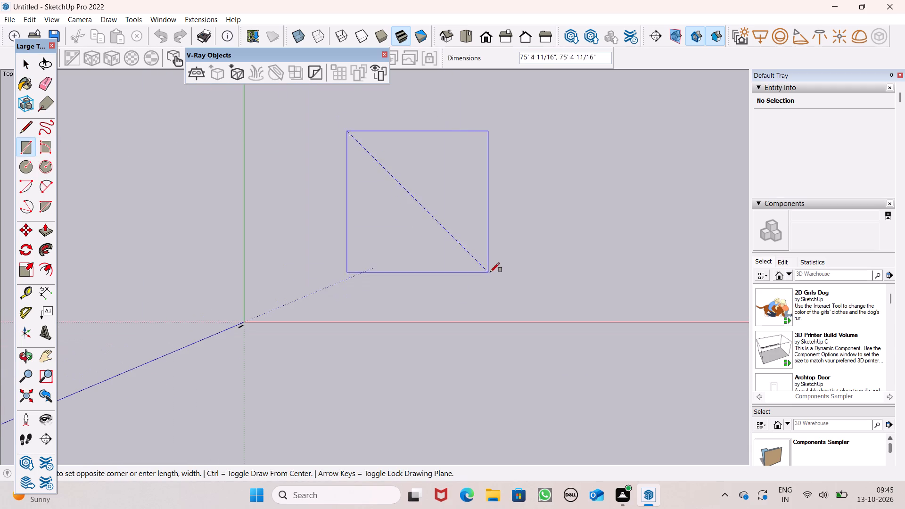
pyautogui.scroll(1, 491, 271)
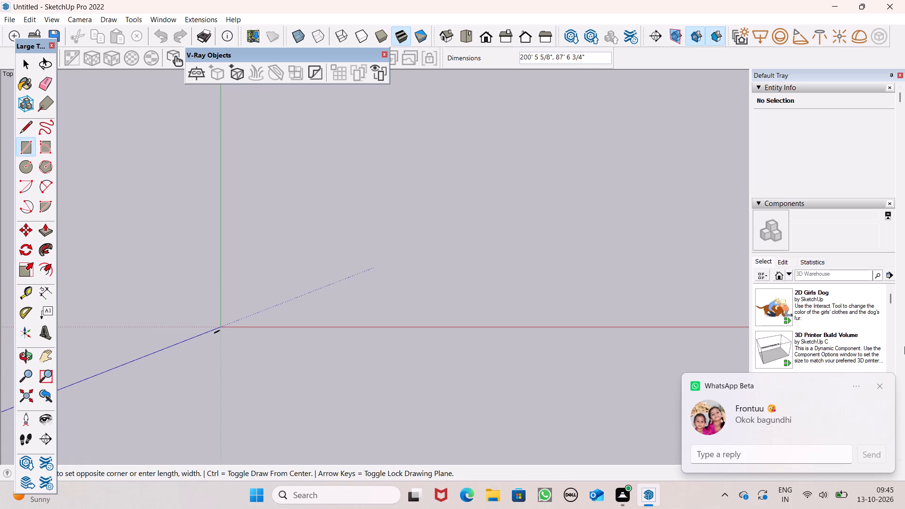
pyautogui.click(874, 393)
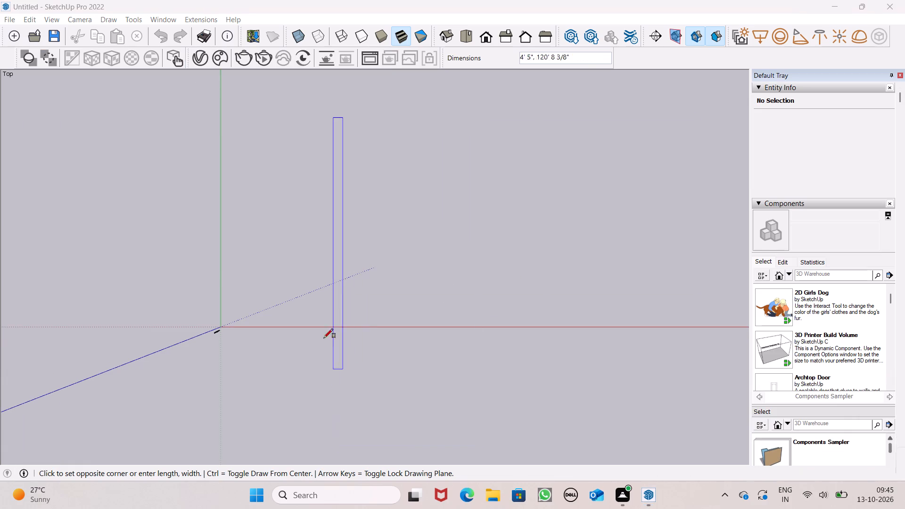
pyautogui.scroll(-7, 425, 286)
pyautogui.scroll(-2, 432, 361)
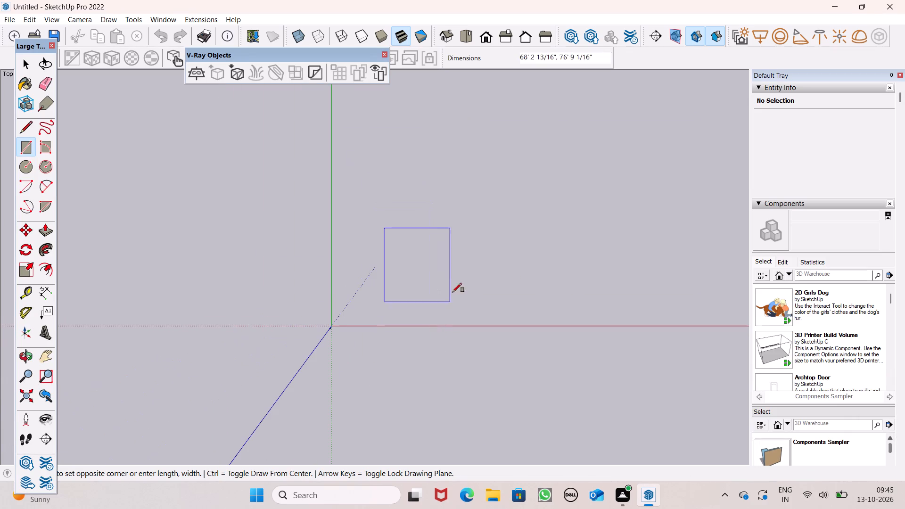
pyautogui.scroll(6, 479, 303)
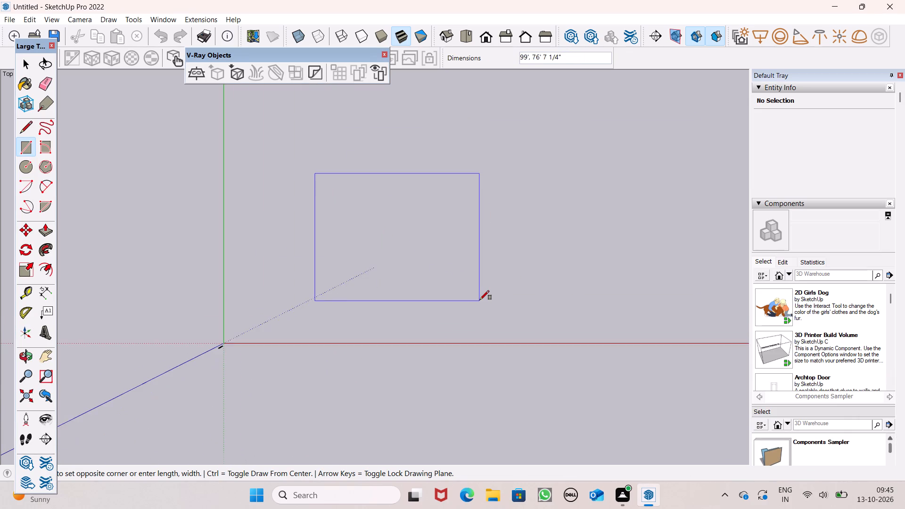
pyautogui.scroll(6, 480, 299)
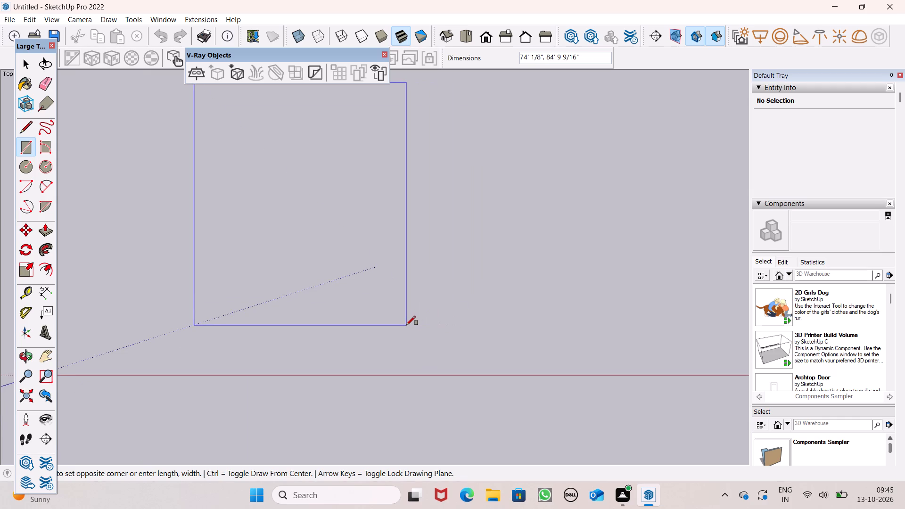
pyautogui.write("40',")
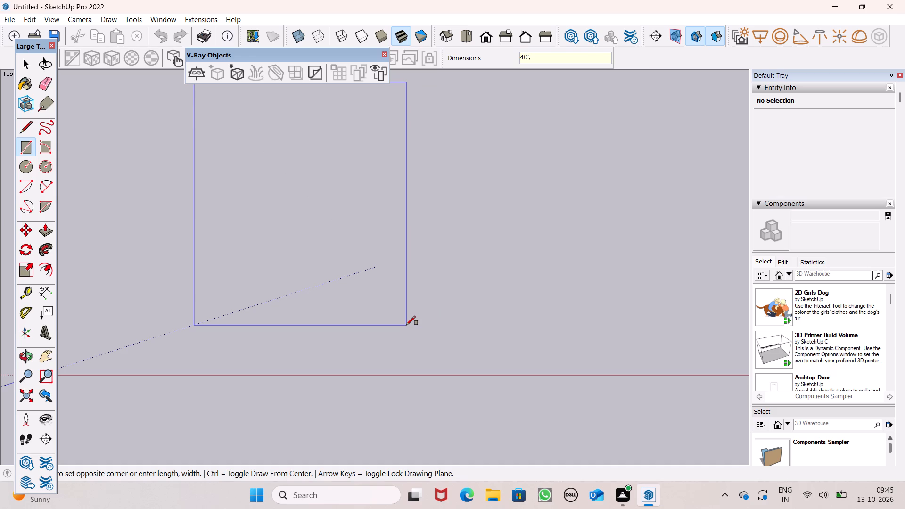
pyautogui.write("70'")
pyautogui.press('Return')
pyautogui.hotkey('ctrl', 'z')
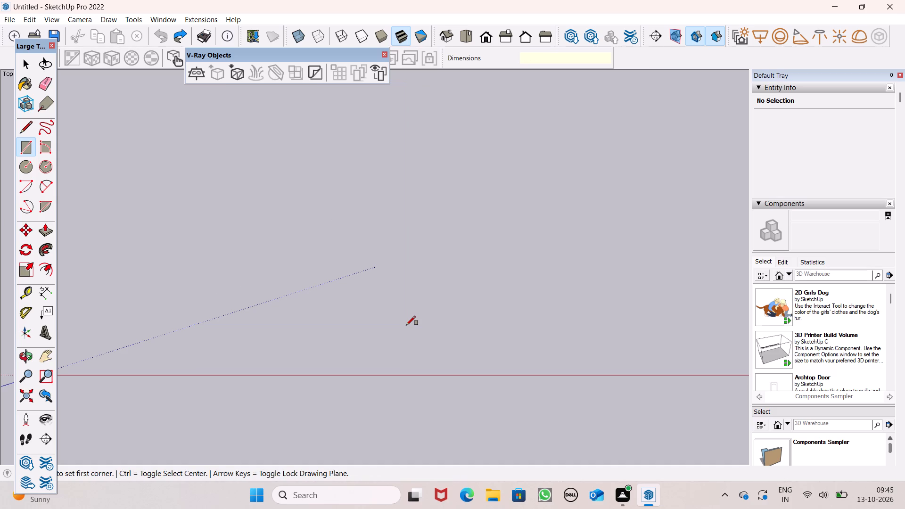
# Draw a 70' by 50' rectangle on the ground plane, on the positive side of the red axis.
pyautogui.click(190, 123)
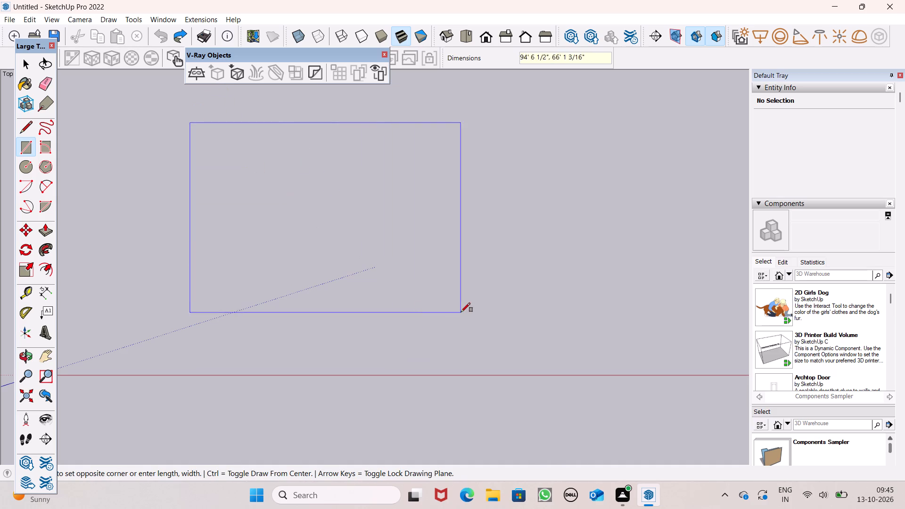
pyautogui.write('40')
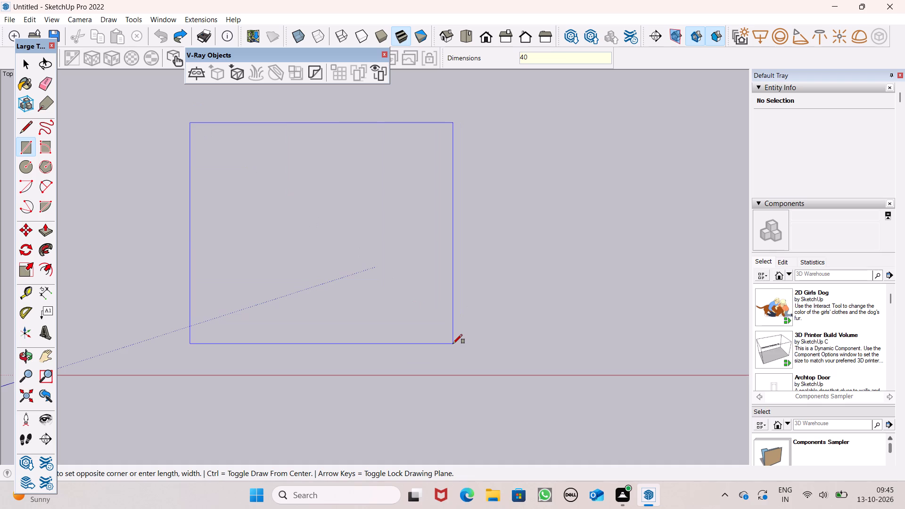
pyautogui.press("'")
pyautogui.press('BackSpace')
pyautogui.press('BackSpace')
pyautogui.press('BackSpace')
pyautogui.press('7')
pyautogui.press('0')
pyautogui.write("',")
pyautogui.write("50'")
pyautogui.press('Return')
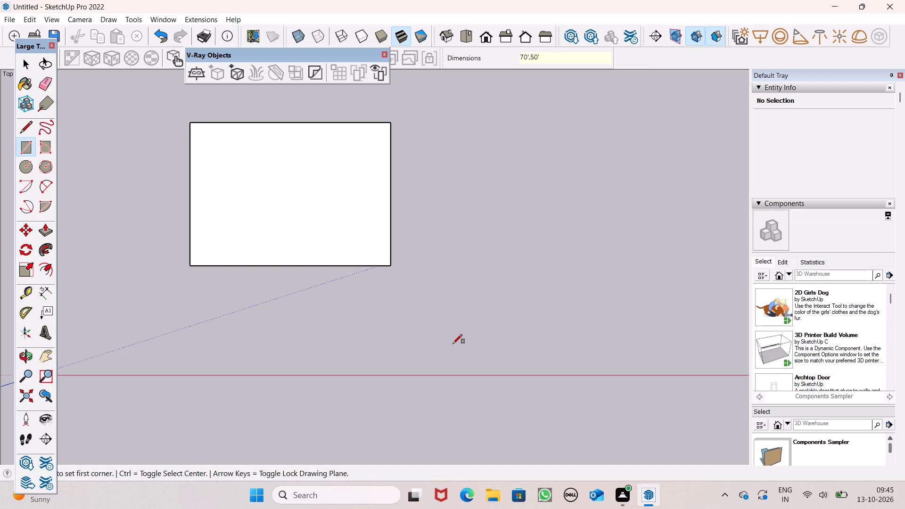
pyautogui.press('space')
pyautogui.press('space')
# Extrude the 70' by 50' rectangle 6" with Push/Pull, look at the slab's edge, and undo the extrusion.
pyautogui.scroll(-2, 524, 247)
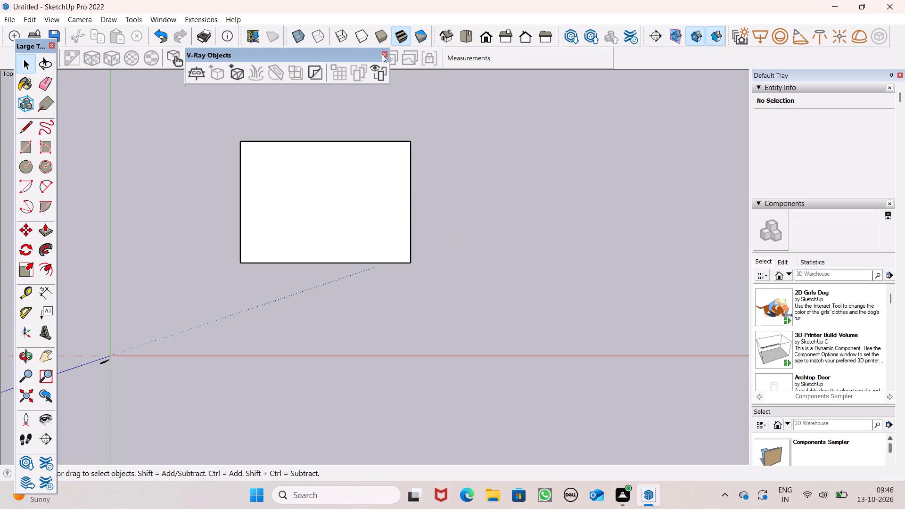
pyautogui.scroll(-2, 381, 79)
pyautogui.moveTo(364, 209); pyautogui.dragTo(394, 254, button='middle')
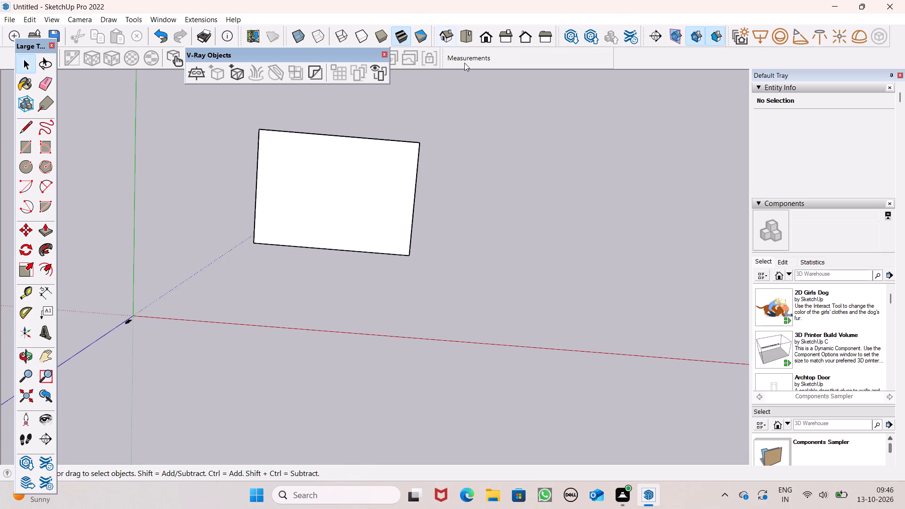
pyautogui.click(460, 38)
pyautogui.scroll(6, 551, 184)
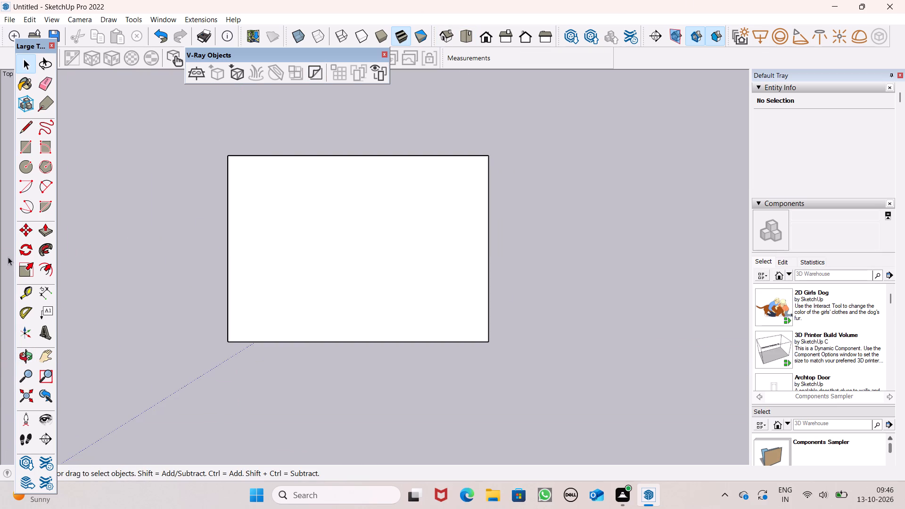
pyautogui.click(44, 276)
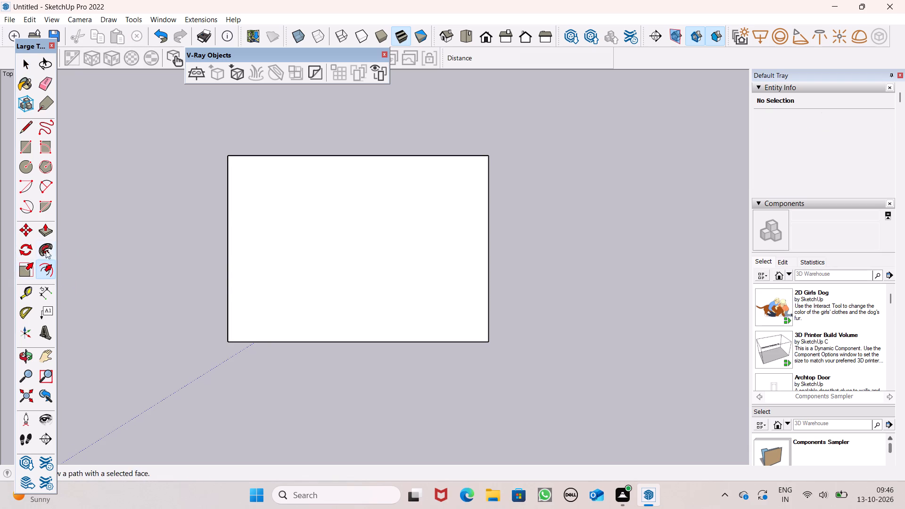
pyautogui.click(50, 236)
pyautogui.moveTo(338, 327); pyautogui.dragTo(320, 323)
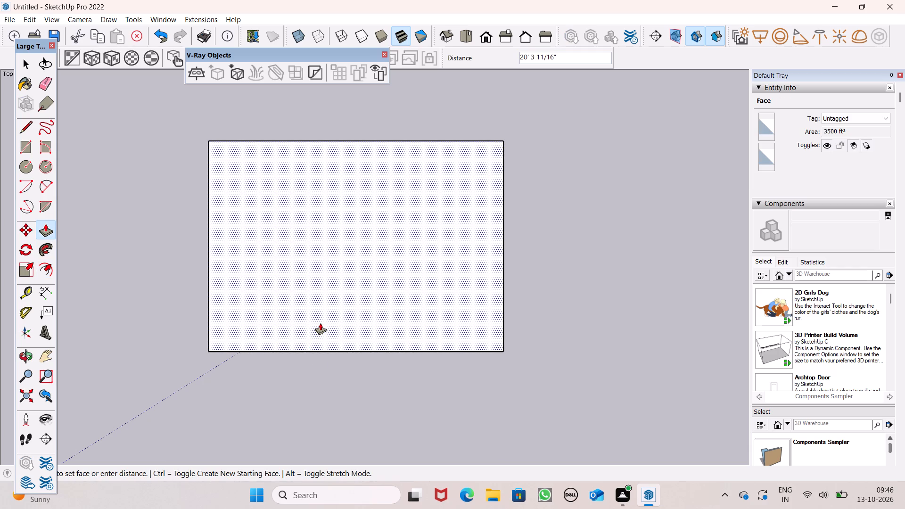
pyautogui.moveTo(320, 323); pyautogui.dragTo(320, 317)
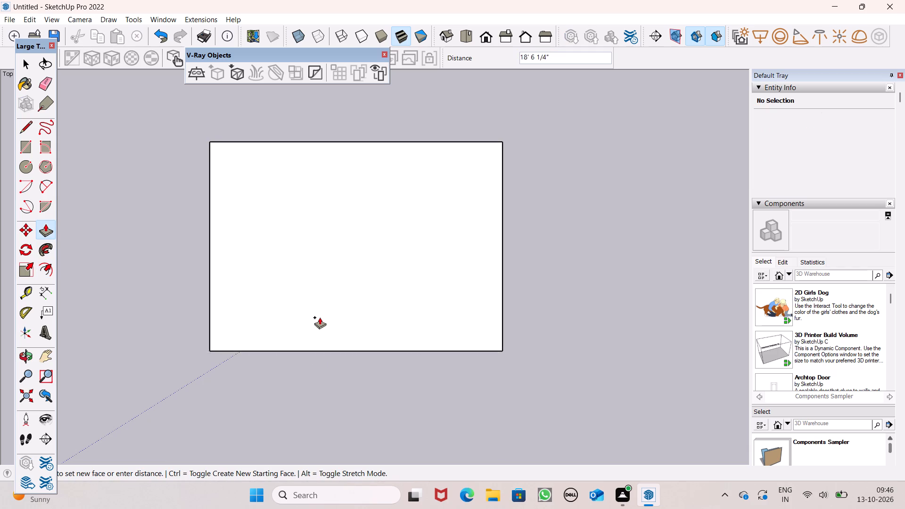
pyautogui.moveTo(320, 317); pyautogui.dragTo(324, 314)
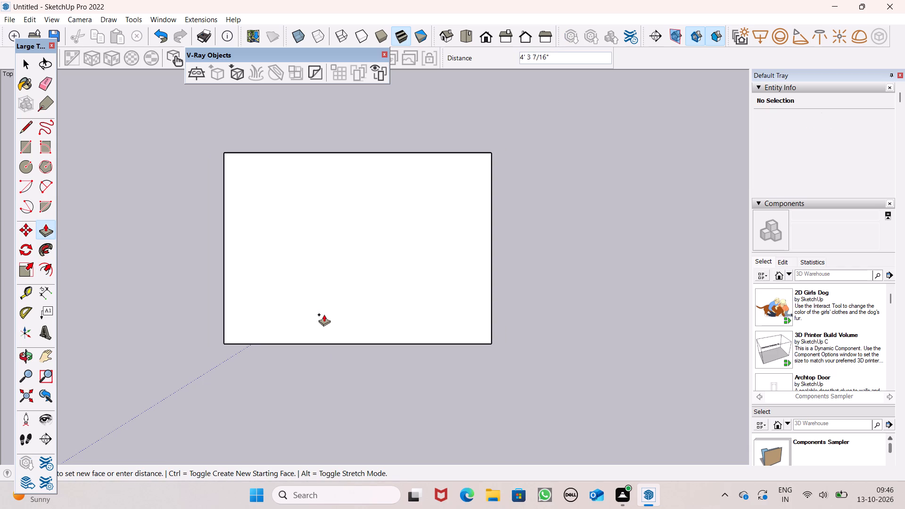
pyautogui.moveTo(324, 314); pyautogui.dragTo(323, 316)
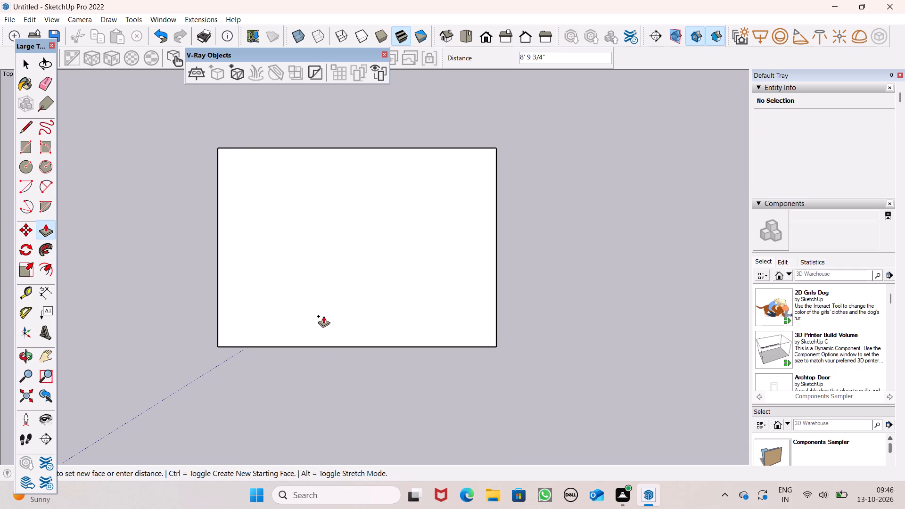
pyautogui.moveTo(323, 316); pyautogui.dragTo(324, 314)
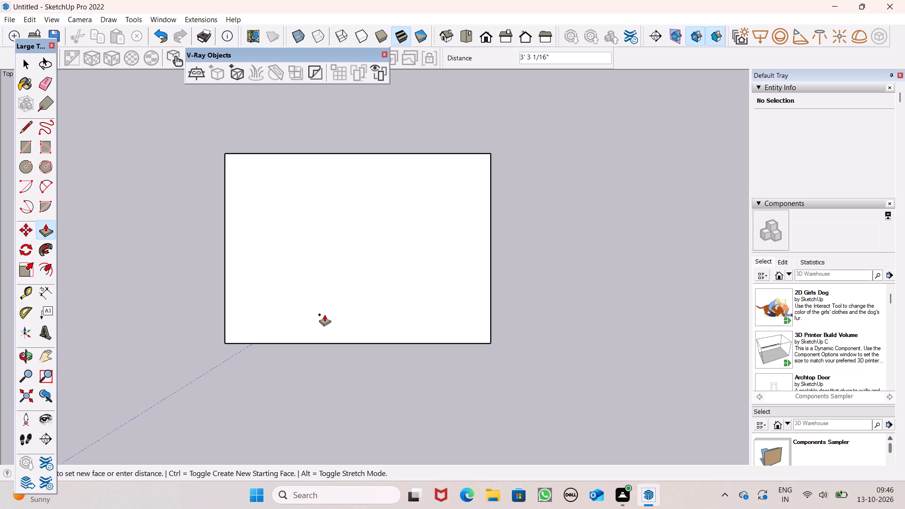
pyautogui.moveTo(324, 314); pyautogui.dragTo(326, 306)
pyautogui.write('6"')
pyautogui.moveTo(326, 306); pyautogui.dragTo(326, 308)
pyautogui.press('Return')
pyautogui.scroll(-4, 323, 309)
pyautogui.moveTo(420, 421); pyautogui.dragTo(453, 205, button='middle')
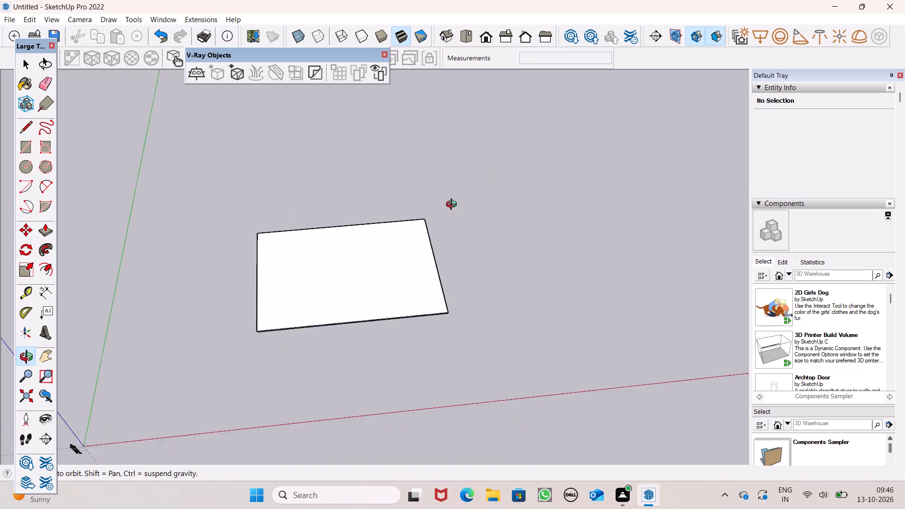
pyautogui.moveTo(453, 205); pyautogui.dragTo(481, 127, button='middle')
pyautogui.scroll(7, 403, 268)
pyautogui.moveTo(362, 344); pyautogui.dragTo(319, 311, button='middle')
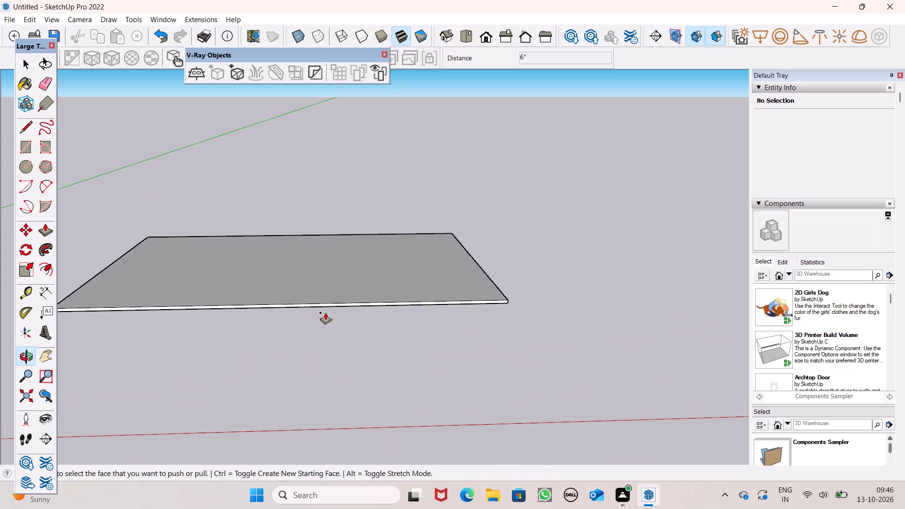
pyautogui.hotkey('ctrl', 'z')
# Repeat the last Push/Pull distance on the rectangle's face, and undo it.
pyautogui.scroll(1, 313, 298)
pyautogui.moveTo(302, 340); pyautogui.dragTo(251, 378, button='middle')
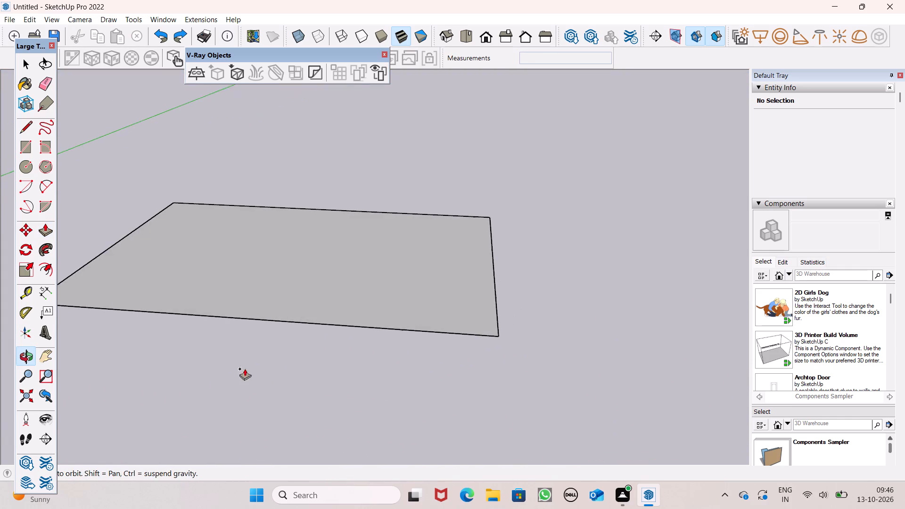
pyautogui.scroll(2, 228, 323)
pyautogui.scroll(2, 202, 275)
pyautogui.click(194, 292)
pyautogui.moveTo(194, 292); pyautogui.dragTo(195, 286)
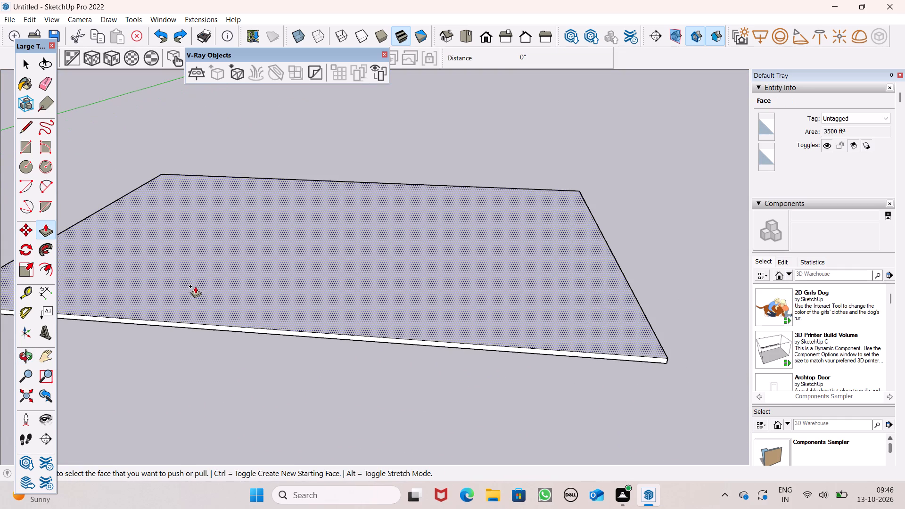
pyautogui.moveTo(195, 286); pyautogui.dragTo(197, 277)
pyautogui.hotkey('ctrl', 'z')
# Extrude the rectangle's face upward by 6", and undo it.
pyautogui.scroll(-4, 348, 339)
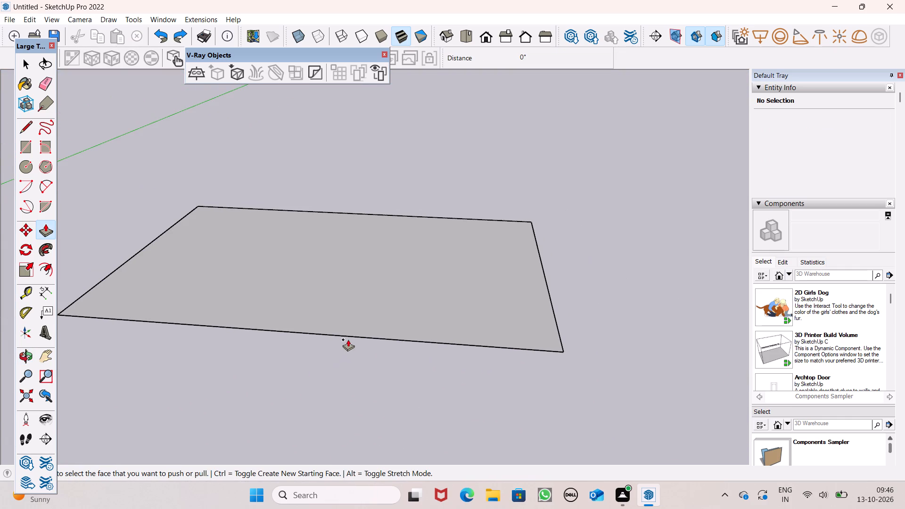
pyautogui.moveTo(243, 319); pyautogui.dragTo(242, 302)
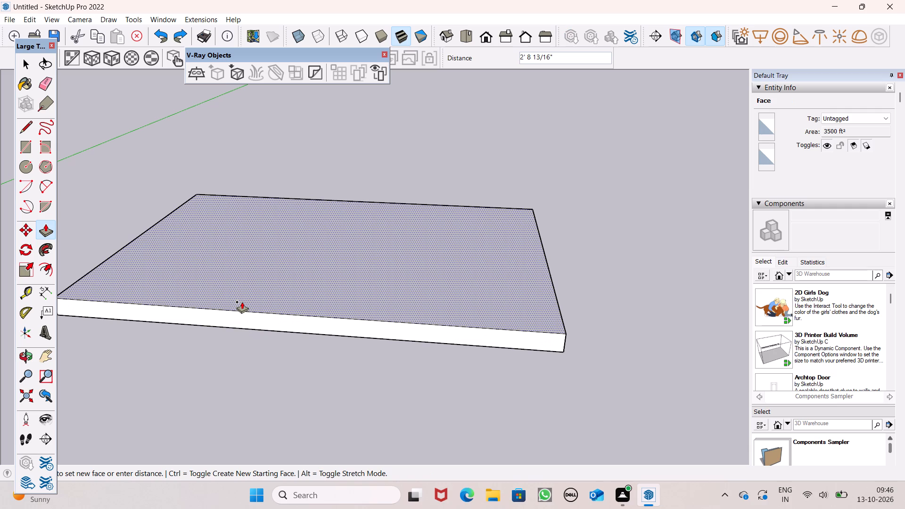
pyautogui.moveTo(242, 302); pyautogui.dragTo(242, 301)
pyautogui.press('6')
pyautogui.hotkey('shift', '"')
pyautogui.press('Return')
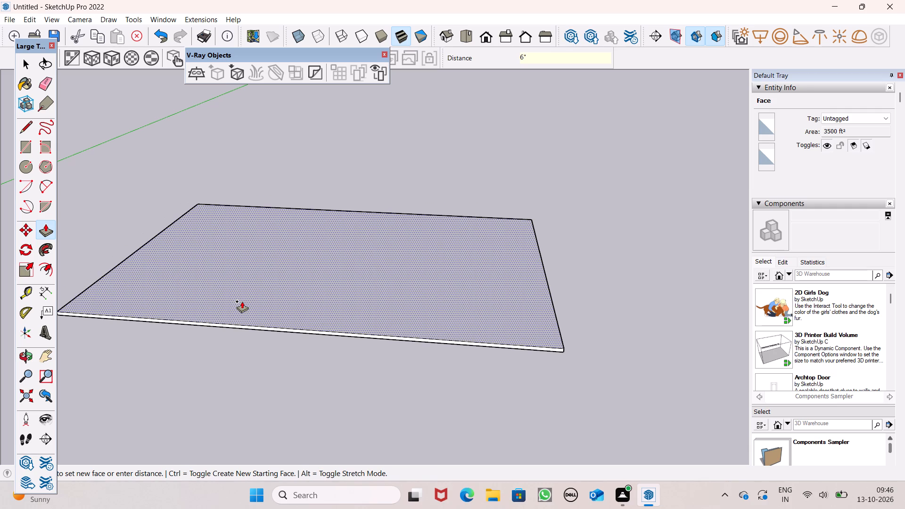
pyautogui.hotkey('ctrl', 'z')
# Extrude the rectangle's face upward by 8" with Push/Pull to form the base slab.
pyautogui.moveTo(252, 317); pyautogui.dragTo(254, 308)
pyautogui.press('8')
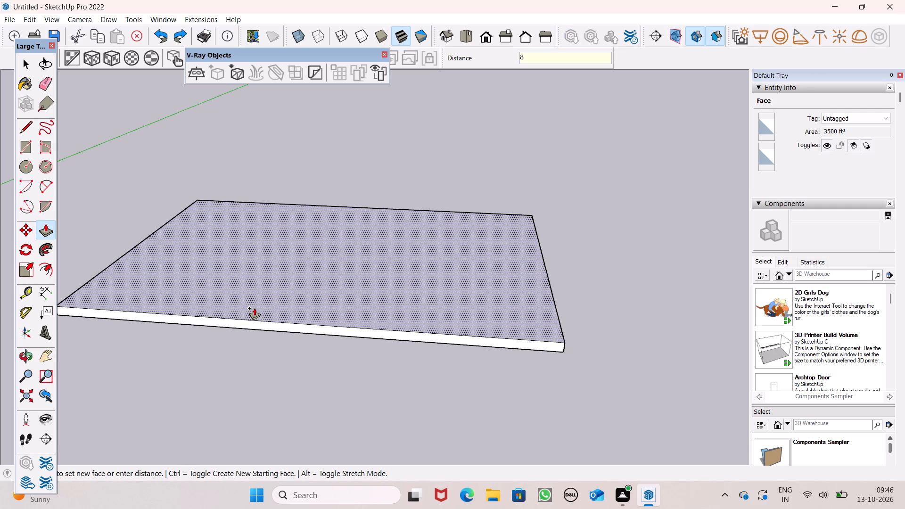
pyautogui.moveTo(254, 308); pyautogui.dragTo(254, 309)
pyautogui.hotkey('shift', '"')
pyautogui.press('Return')
pyautogui.press('space')
# Examine the extruded slab's thickness, edges and top face from several angles.
pyautogui.scroll(-2, 252, 296)
pyautogui.scroll(-2, 322, 292)
pyautogui.moveTo(384, 306); pyautogui.dragTo(457, 424, button='middle')
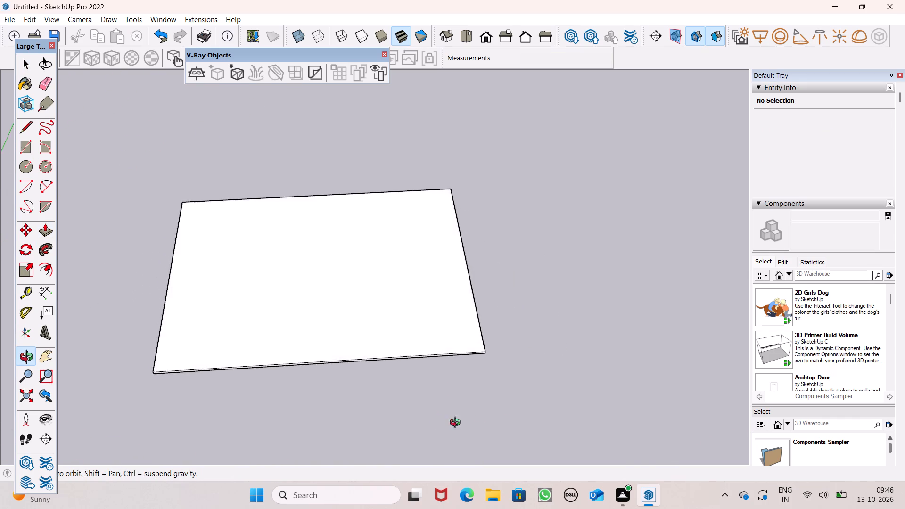
pyautogui.moveTo(457, 424); pyautogui.dragTo(426, 334, button='middle')
pyautogui.scroll(3, 328, 303)
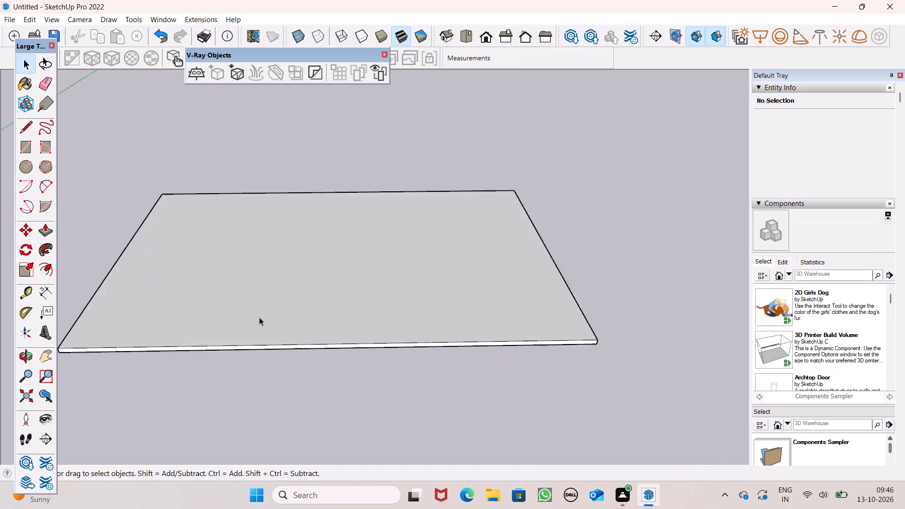
pyautogui.scroll(4, 259, 317)
pyautogui.scroll(-5, 460, 212)
pyautogui.scroll(4, 120, 266)
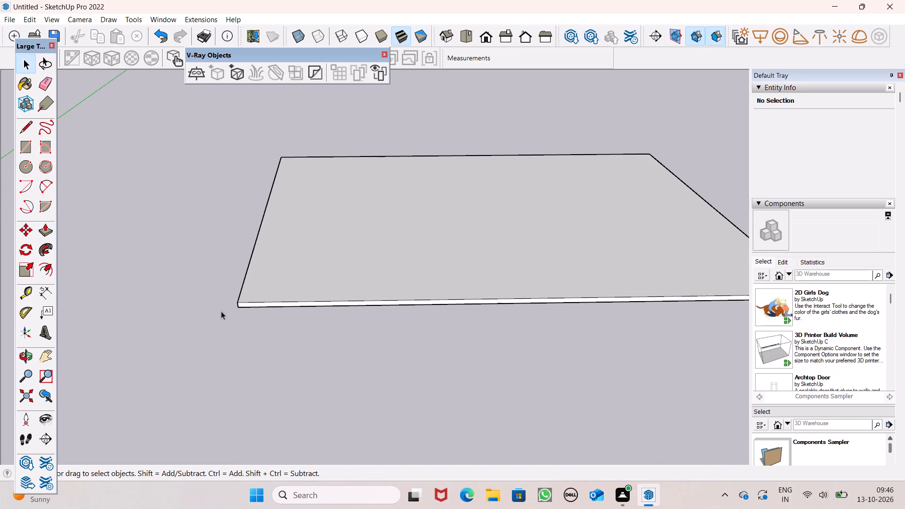
pyautogui.moveTo(221, 299); pyautogui.dragTo(219, 280, button='middle')
pyautogui.scroll(-6, 235, 283)
pyautogui.scroll(-1, 452, 294)
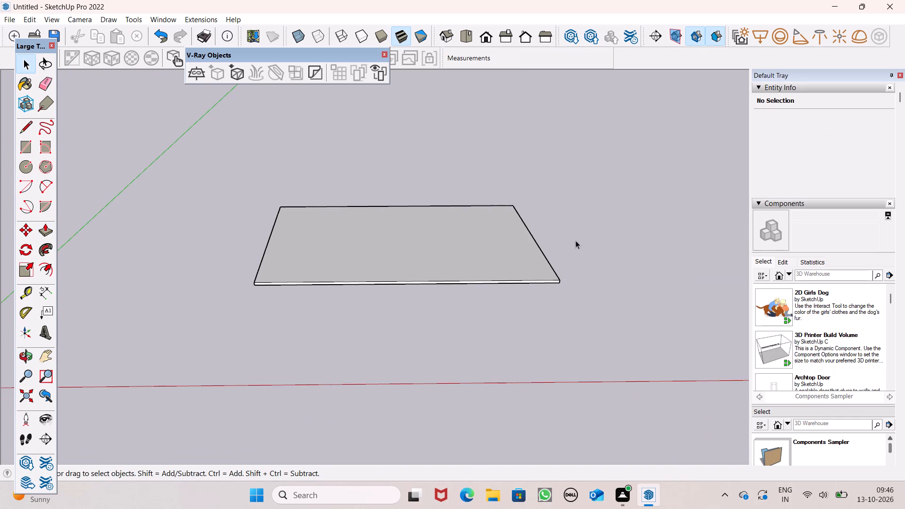
pyautogui.scroll(7, 605, 235)
pyautogui.scroll(-6, 341, 275)
pyautogui.moveTo(342, 380); pyautogui.dragTo(352, 502, button='middle')
pyautogui.scroll(-3, 410, 250)
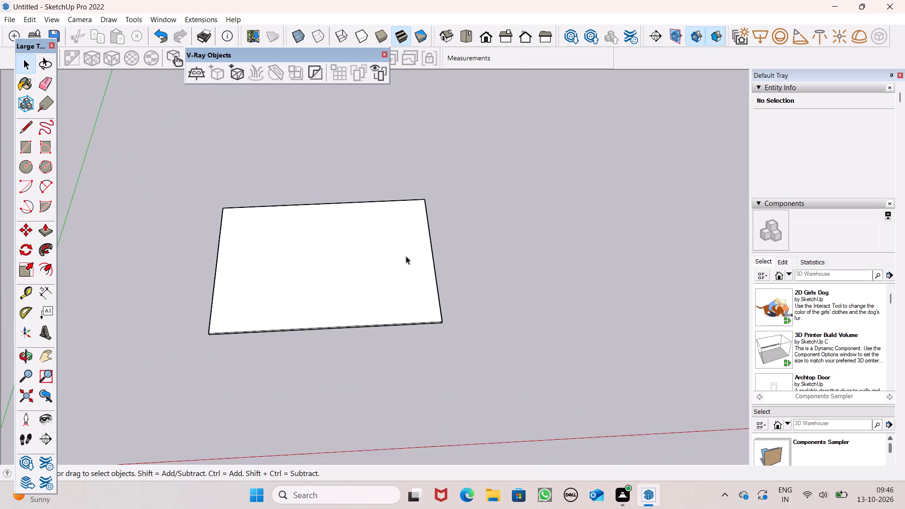
pyautogui.moveTo(403, 268); pyautogui.dragTo(362, 488, button='middle')
pyautogui.scroll(1, 358, 497)
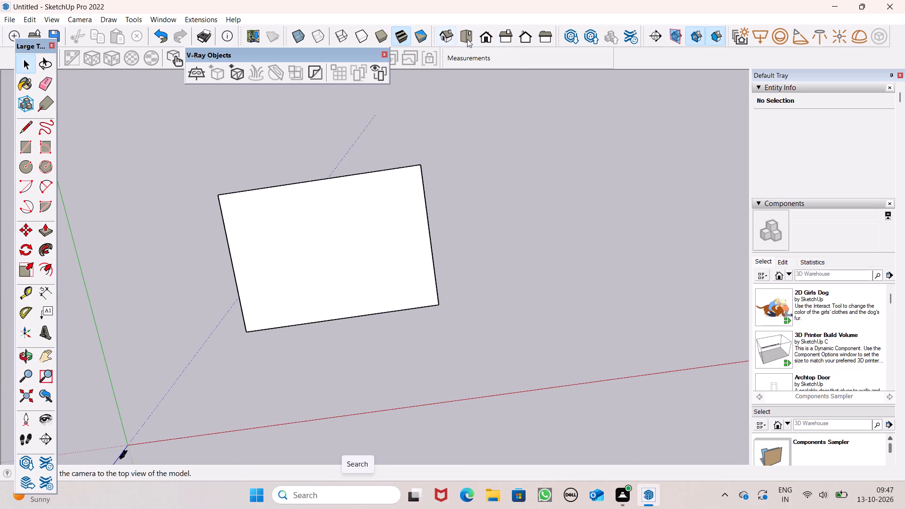
# From the standard top view, offset the slab's top outline inward by 9" for the outer walls.
pyautogui.click(468, 39)
pyautogui.scroll(1, 535, 134)
pyautogui.scroll(3, 606, 260)
pyautogui.scroll(-4, 563, 191)
pyautogui.scroll(4, 585, 114)
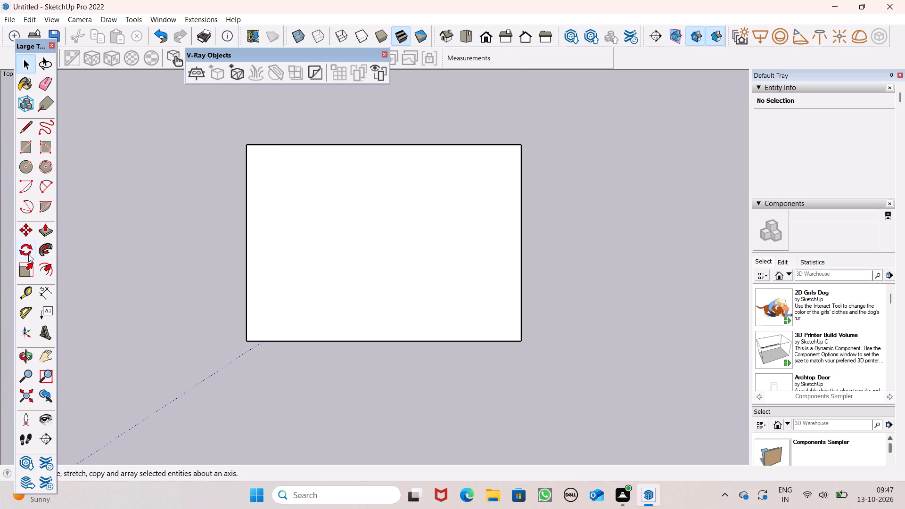
pyautogui.moveTo(47, 273); pyautogui.dragTo(52, 272)
pyautogui.click(349, 161)
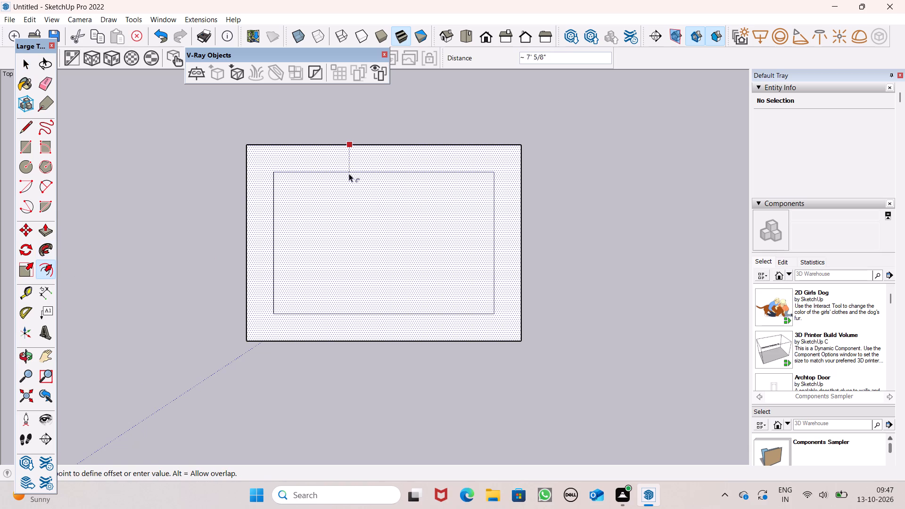
pyautogui.press('9')
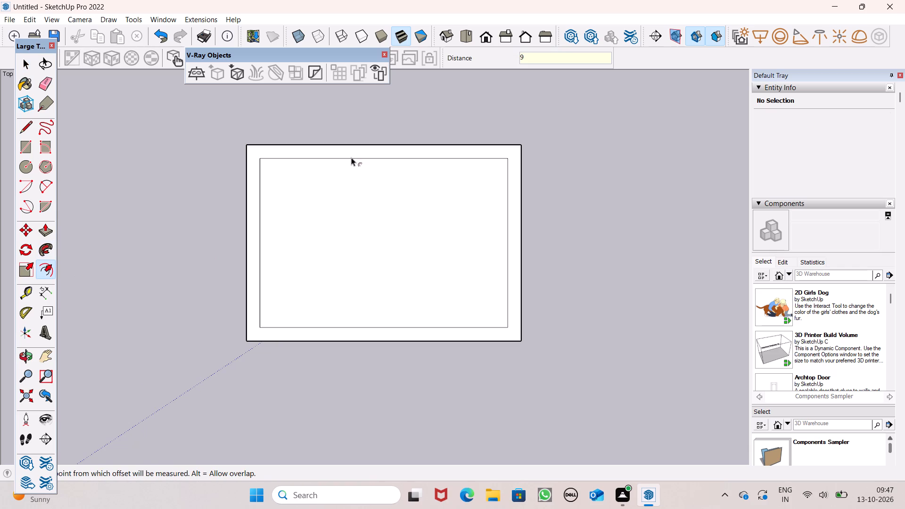
pyautogui.hotkey('shift', '"')
pyautogui.press('Return')
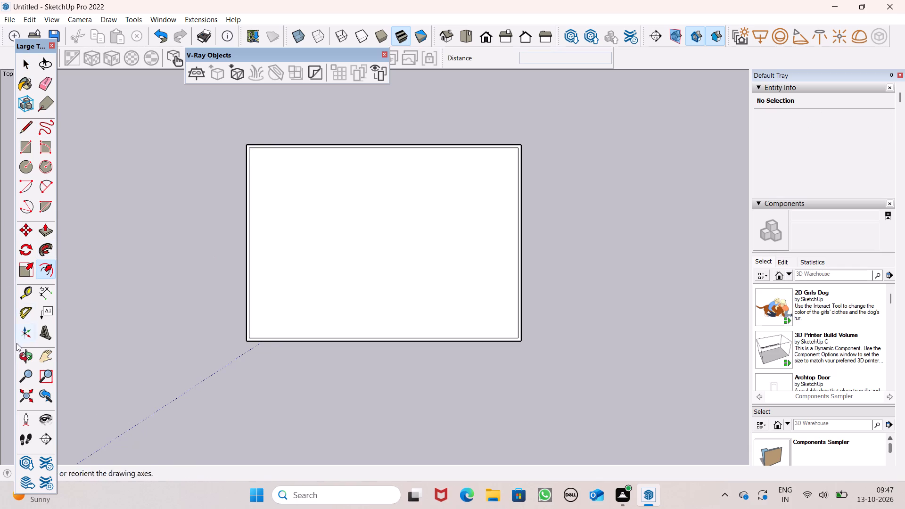
# Place a Tape Measure guide about 8' 6" inside the inner outline's short edge nearest the green axis, plus a parallel guide 9" farther in.
pyautogui.click(32, 290)
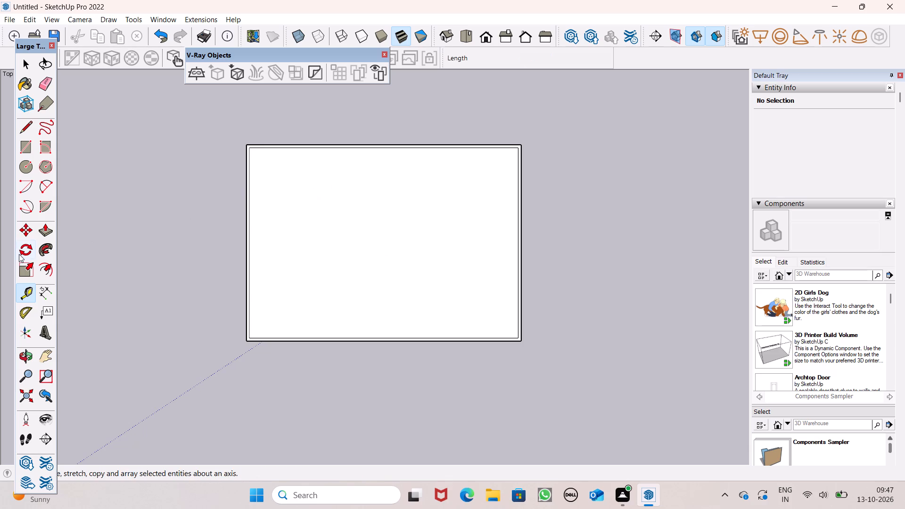
pyautogui.click(248, 257)
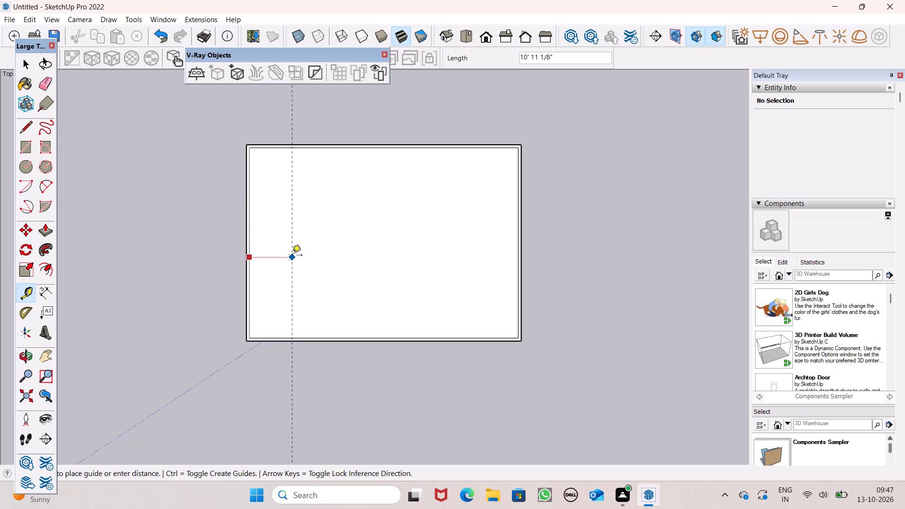
pyautogui.click(283, 256)
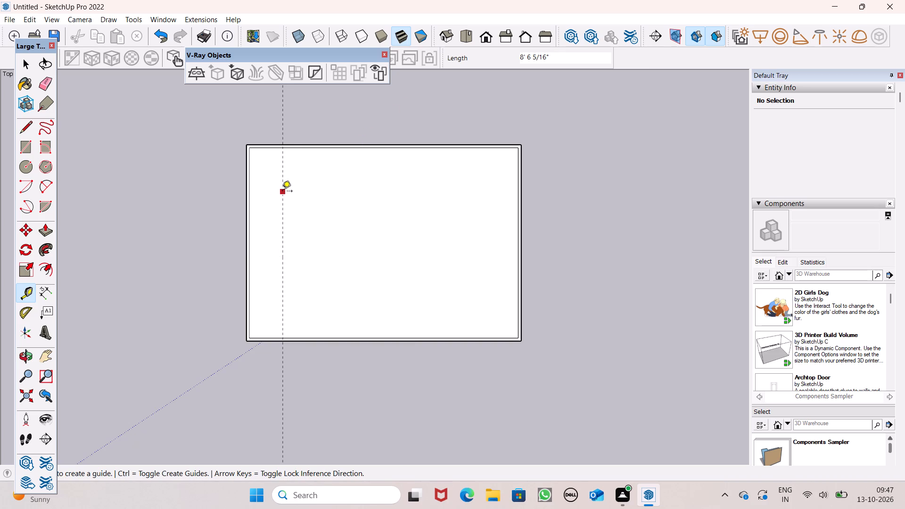
pyautogui.moveTo(283, 192); pyautogui.dragTo(288, 192)
pyautogui.write('9"')
pyautogui.press('Return')
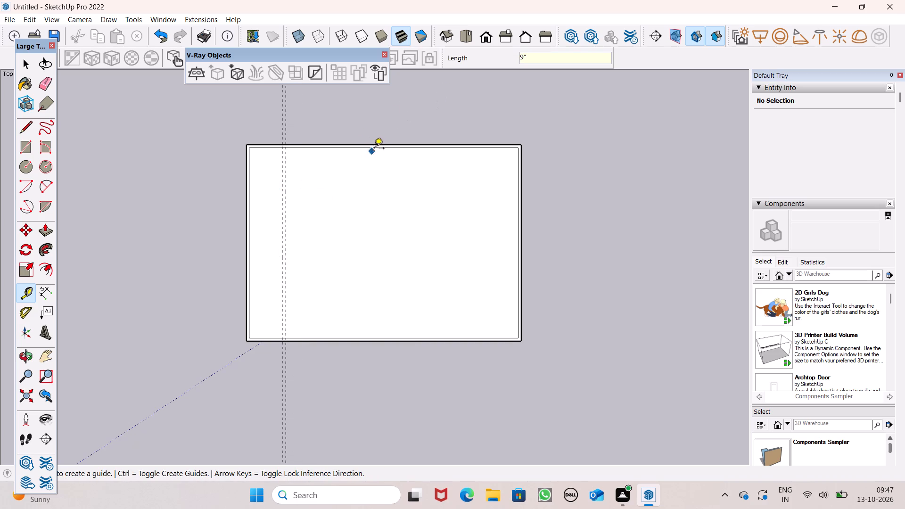
# Place a guide about 7' 3" inside the inner outline's long edge farthest from the red axis, and try to add a parallel guide 9" from it.
pyautogui.click(374, 149)
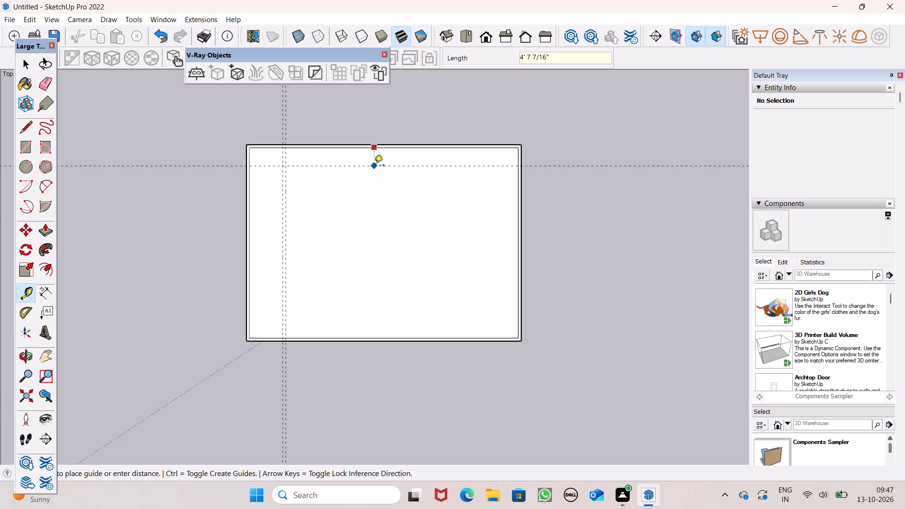
pyautogui.click(353, 176)
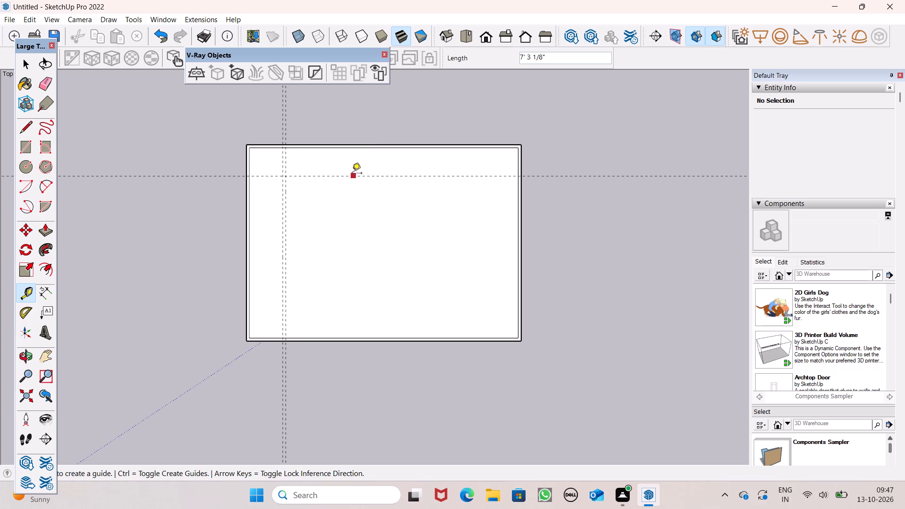
pyautogui.click(345, 176)
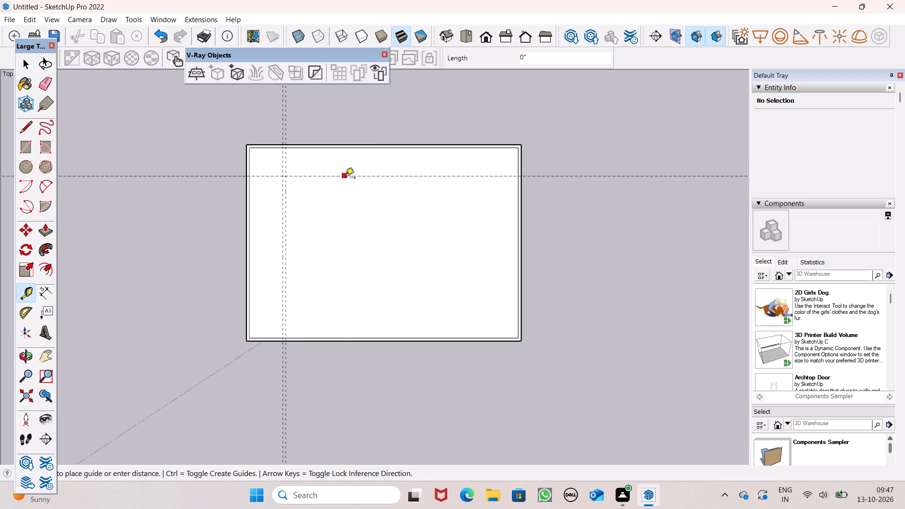
pyautogui.press('9')
pyautogui.hotkey('shift', '"')
pyautogui.press('Return')
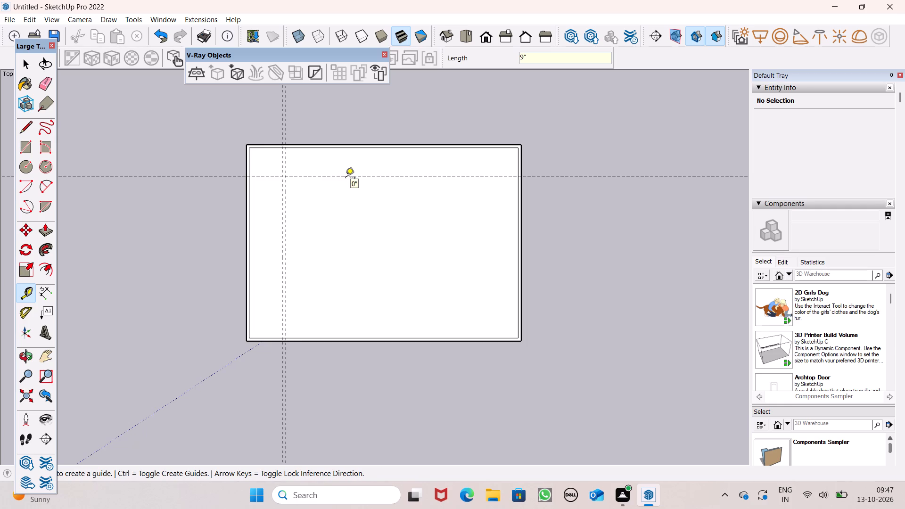
# Undo the last guide placement and add a parallel guide 9" farther in from the guide near the long edge farthest from the red axis.
pyautogui.hotkey('ctrl', 'z')
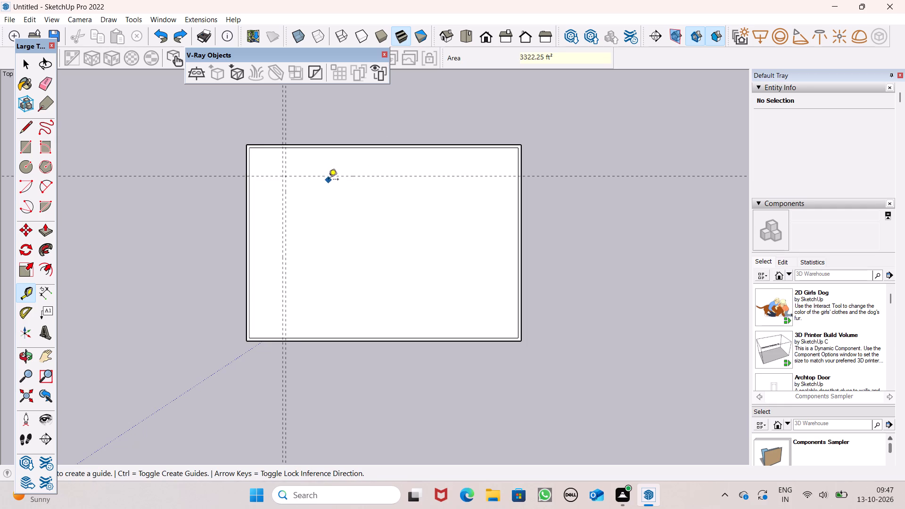
pyautogui.click(332, 174)
pyautogui.write('9"')
pyautogui.press('Return')
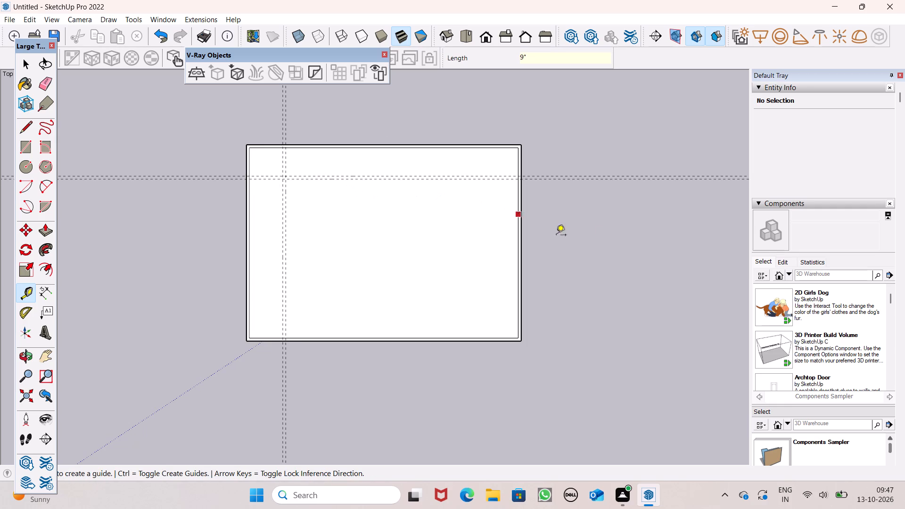
# Place a guide about 7' 7" inside the inner outline's short edge farthest from the green axis, plus a parallel guide 9" farther in.
pyautogui.click(518, 252)
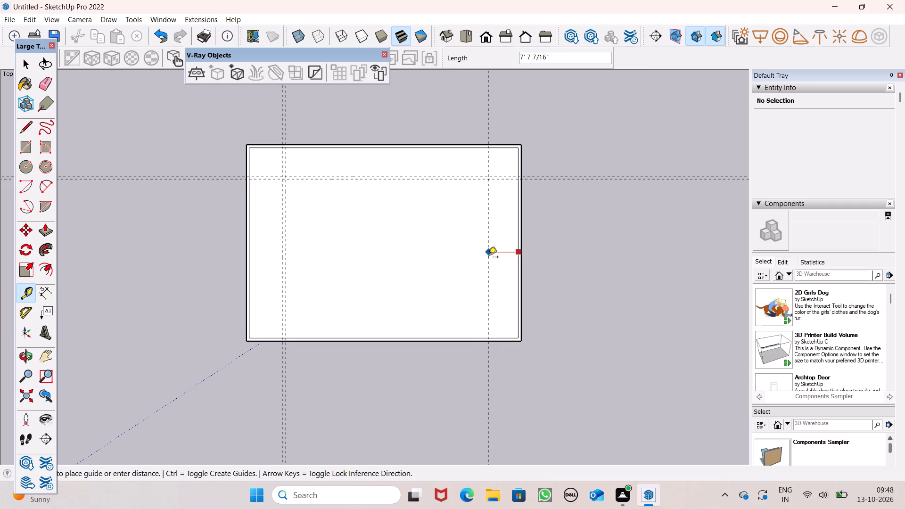
pyautogui.doubleClick(488, 258)
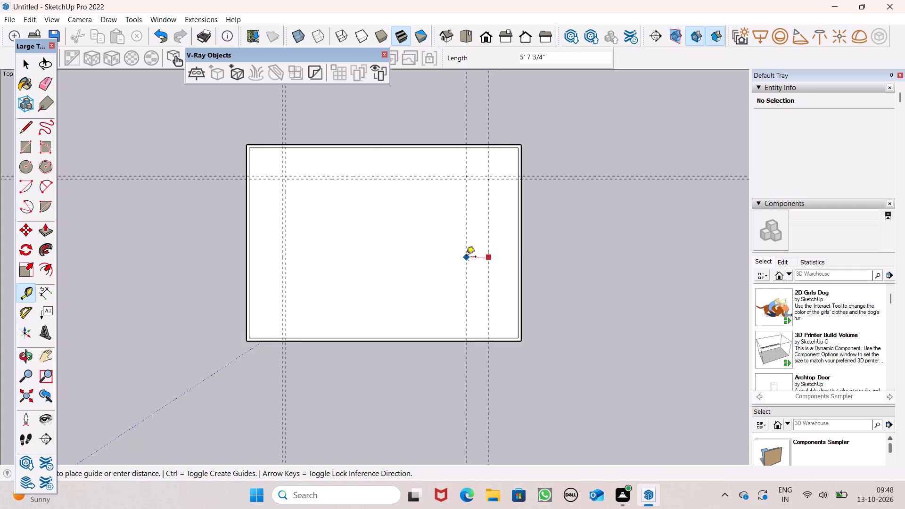
pyautogui.press('9')
pyautogui.hotkey('shift', '"')
pyautogui.press('Return')
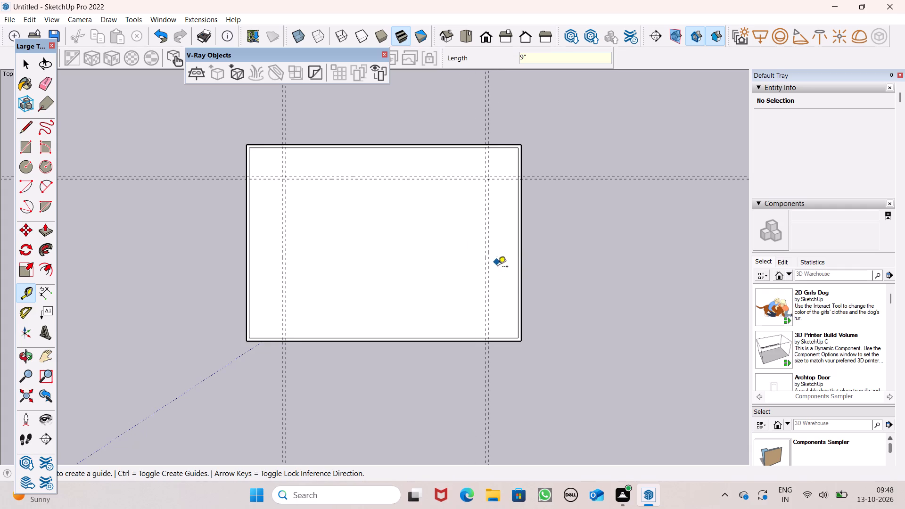
# Place a guide inside the inner outline's long edge nearest the red axis, plus a parallel guide 9" farther in.
pyautogui.moveTo(515, 303); pyautogui.dragTo(639, 435, button='middle')
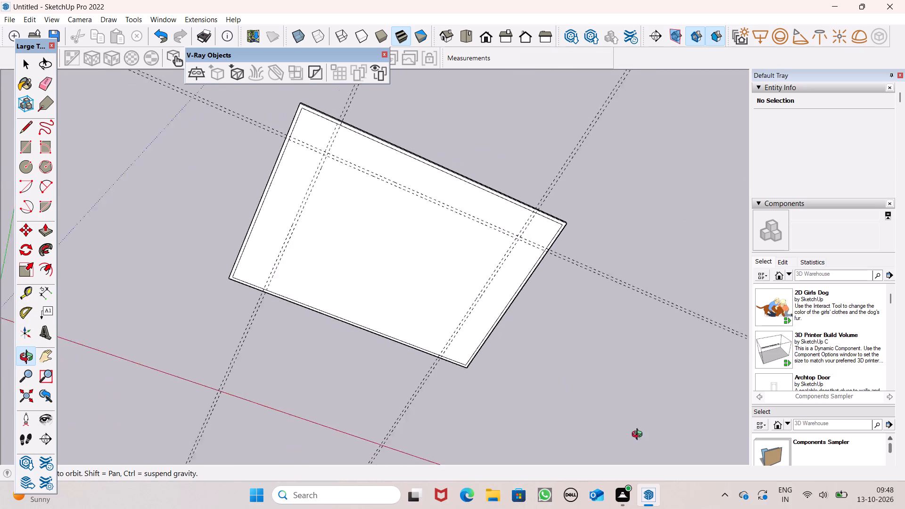
pyautogui.moveTo(639, 435); pyautogui.dragTo(647, 303, button='middle')
pyautogui.click(466, 40)
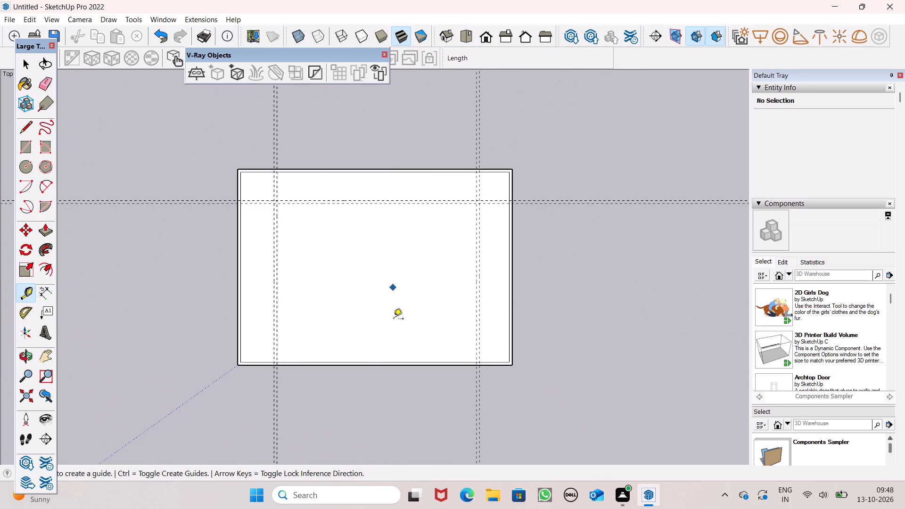
pyautogui.scroll(1, 382, 340)
pyautogui.scroll(5, 351, 387)
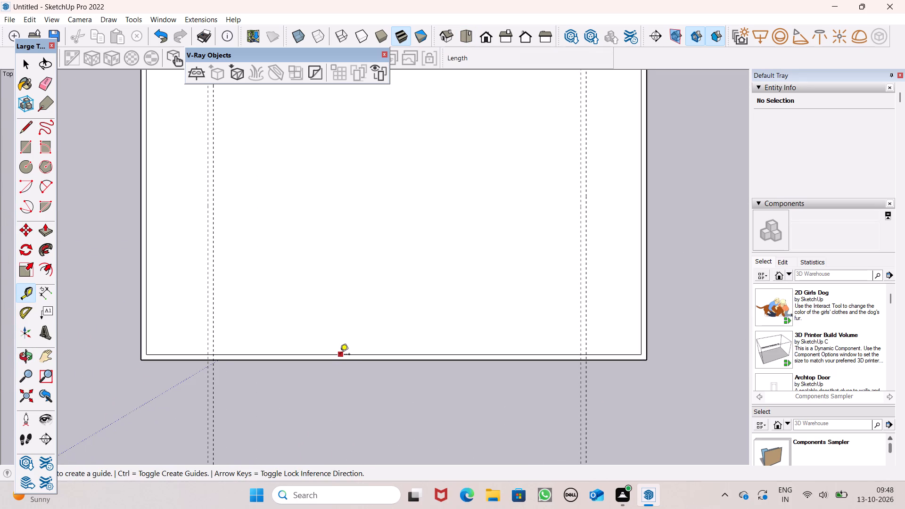
pyautogui.click(340, 355)
pyautogui.scroll(-3, 352, 273)
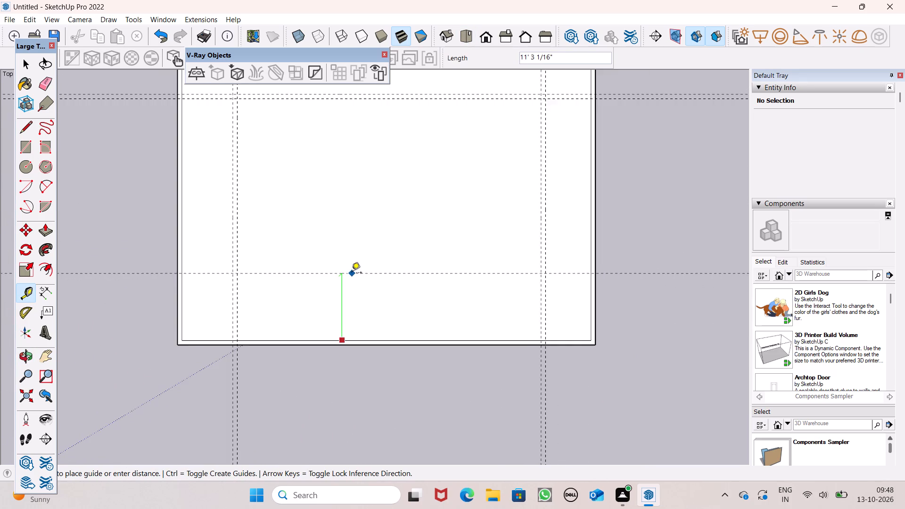
pyautogui.scroll(-5, 352, 273)
pyautogui.scroll(2, 350, 265)
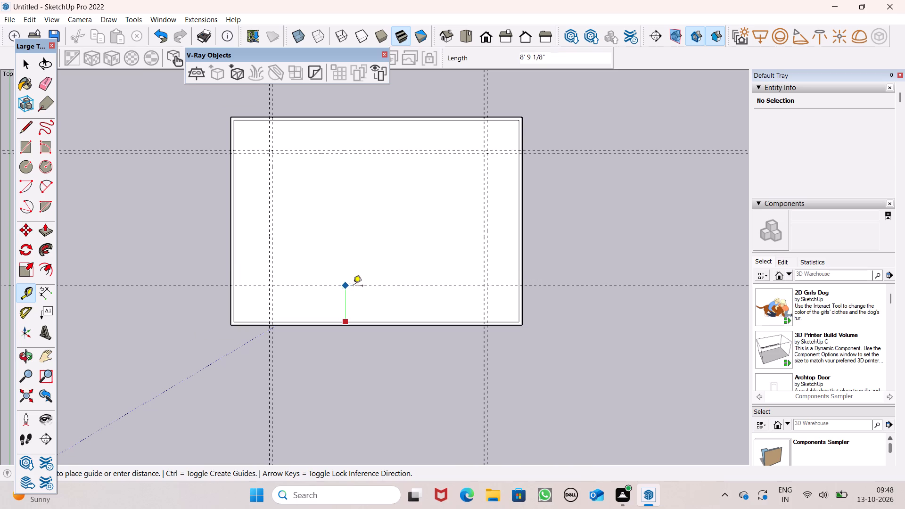
pyautogui.scroll(1, 354, 288)
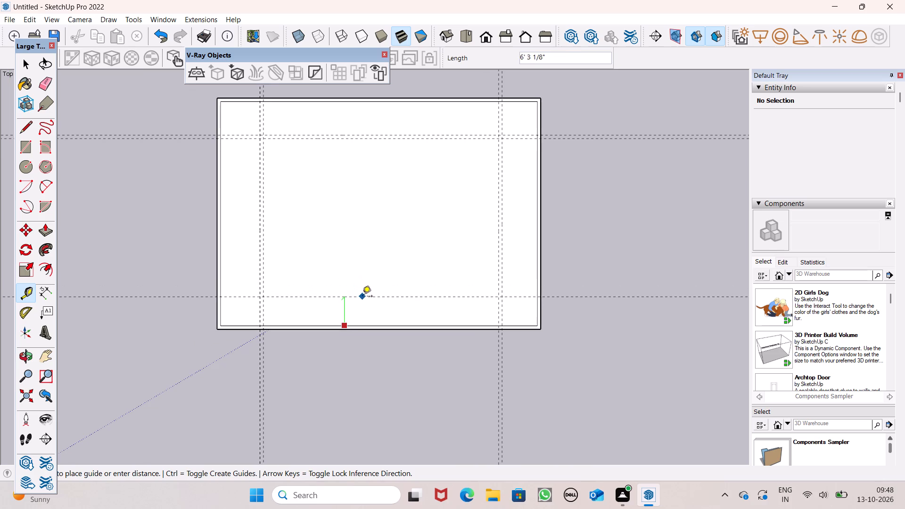
pyautogui.click(367, 288)
pyautogui.click(363, 289)
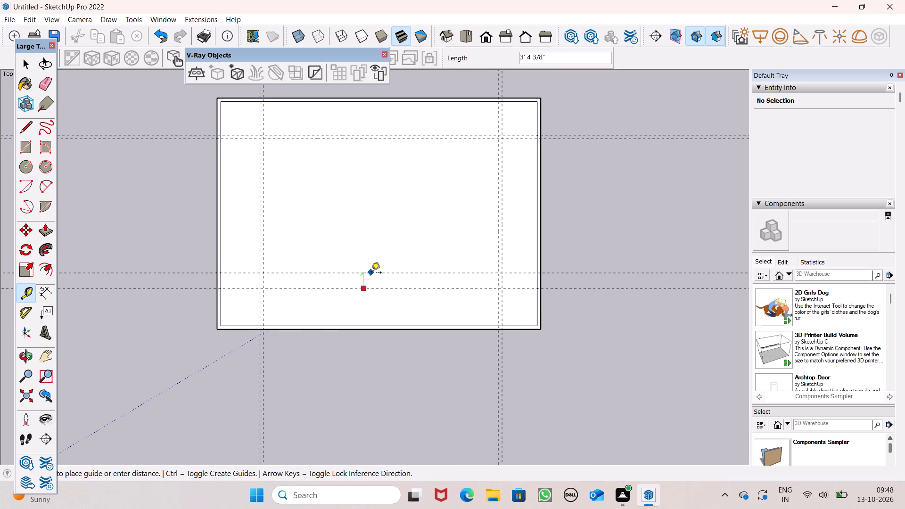
pyautogui.press('9')
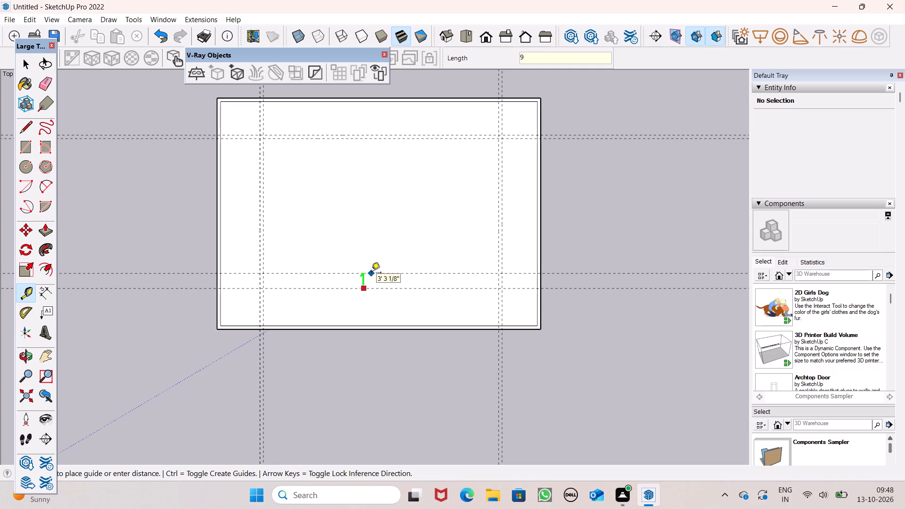
pyautogui.hotkey('shift', '"')
pyautogui.press('Return')
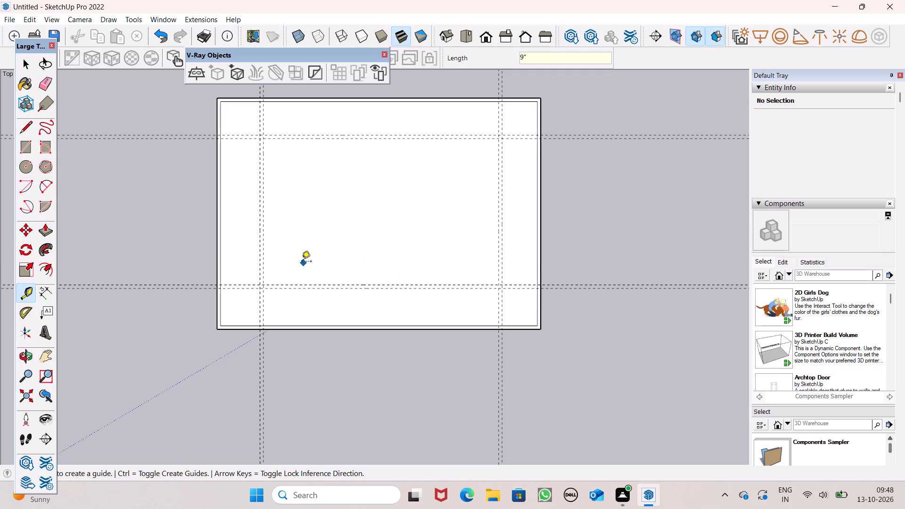
# Examine the guide pairs on the slab's top face from an oblique angle and from the standard top view.
pyautogui.press('space')
pyautogui.scroll(-3, 267, 186)
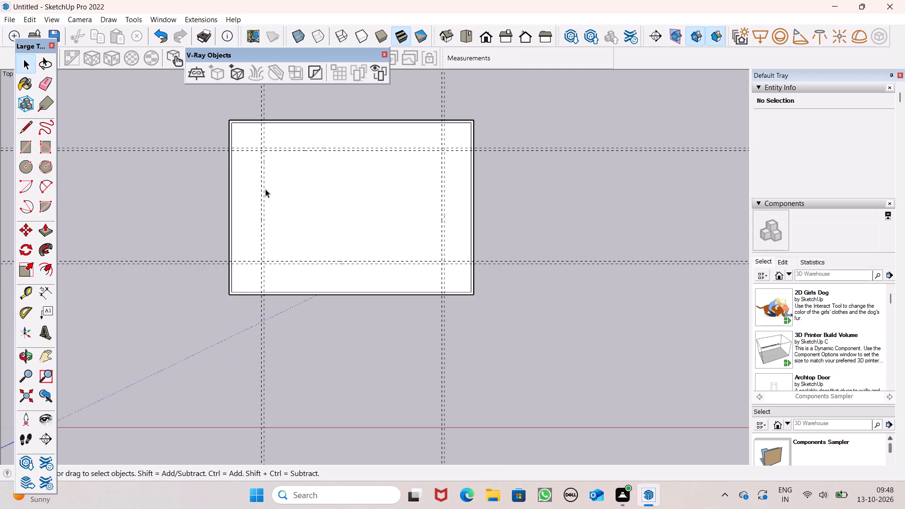
pyautogui.moveTo(318, 404); pyautogui.dragTo(355, 446, button='middle')
pyautogui.scroll(1, 355, 446)
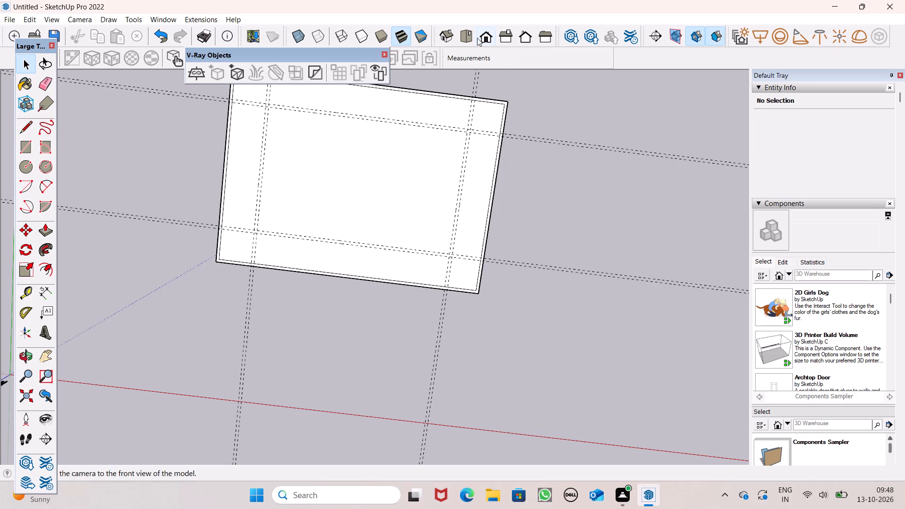
pyautogui.click(464, 41)
pyautogui.scroll(-2, 273, 378)
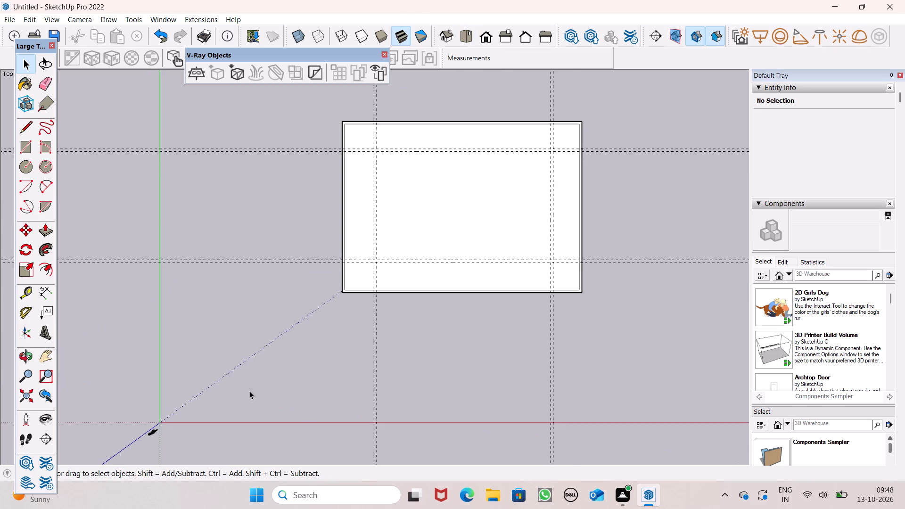
pyautogui.scroll(-2, 249, 391)
pyautogui.scroll(6, 472, 269)
pyautogui.scroll(2, 510, 280)
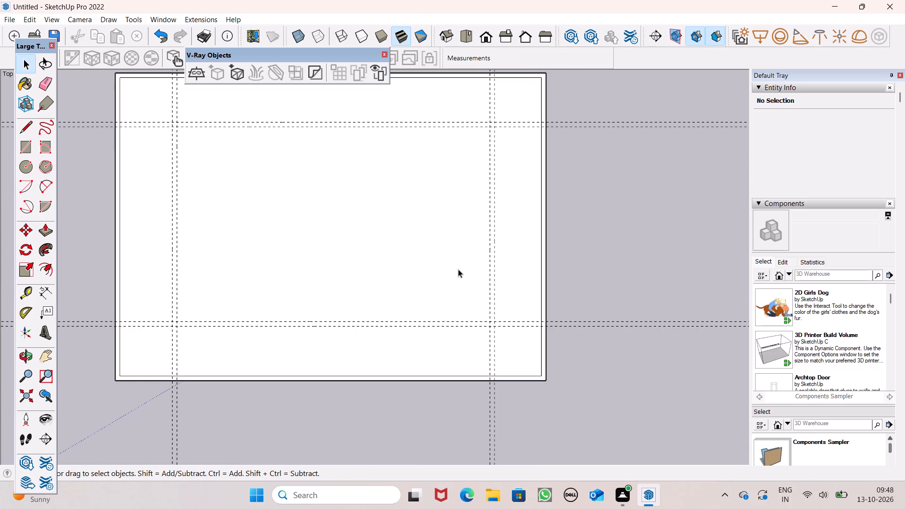
pyautogui.scroll(1, 321, 288)
pyautogui.scroll(-3, 321, 288)
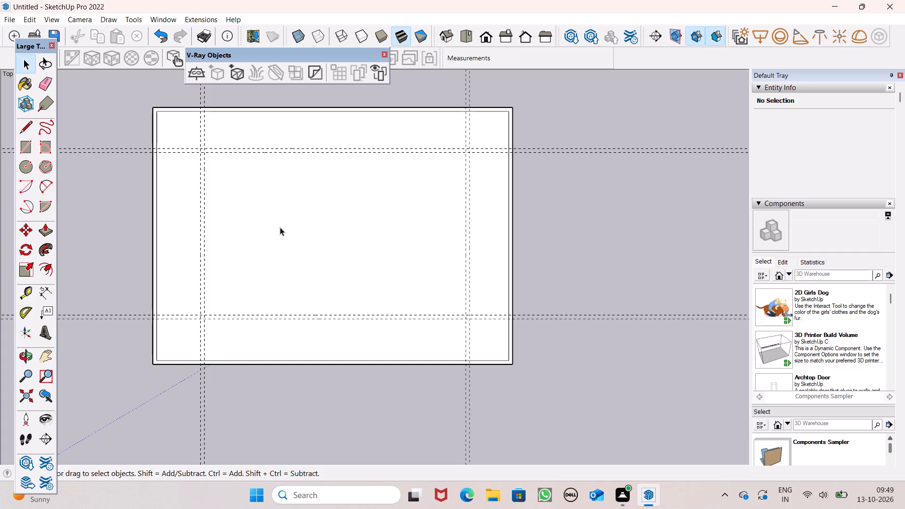
pyautogui.scroll(-1, 292, 224)
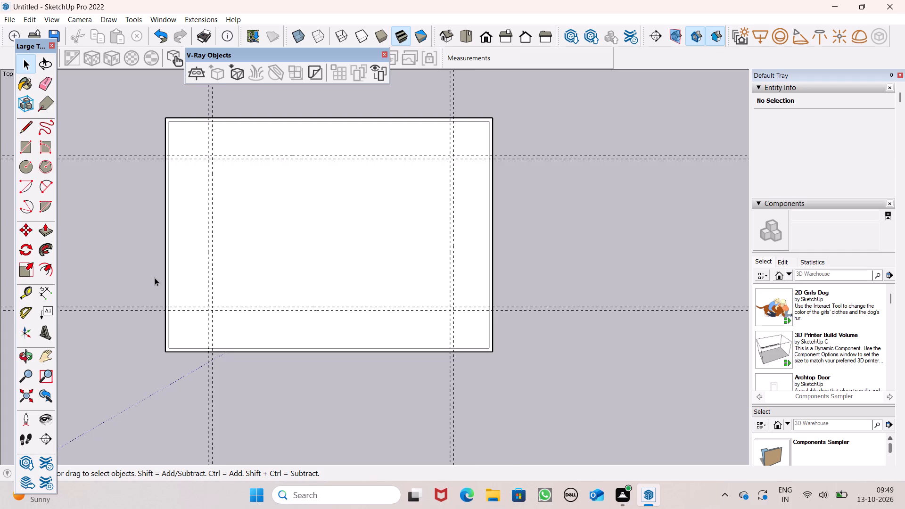
# Draw a 9" wide wall rectangle about 33' 2" long between the guide pair nearest the green axis, ending at the outer guide intersections.
pyautogui.scroll(2, 155, 278)
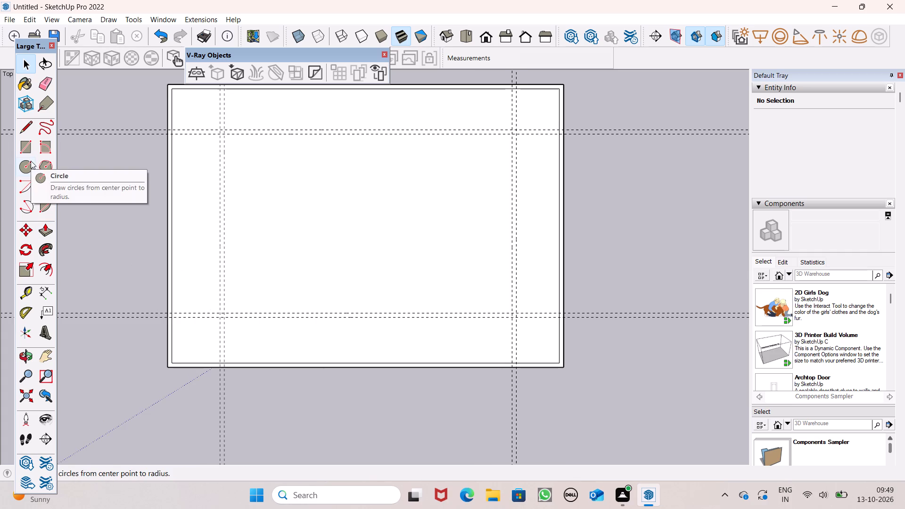
pyautogui.click(28, 158)
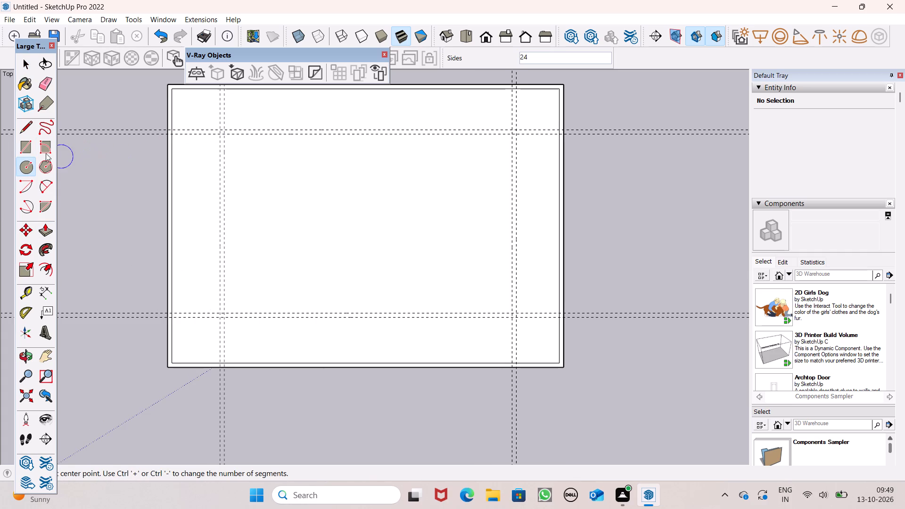
pyautogui.click(33, 149)
pyautogui.scroll(2, 238, 126)
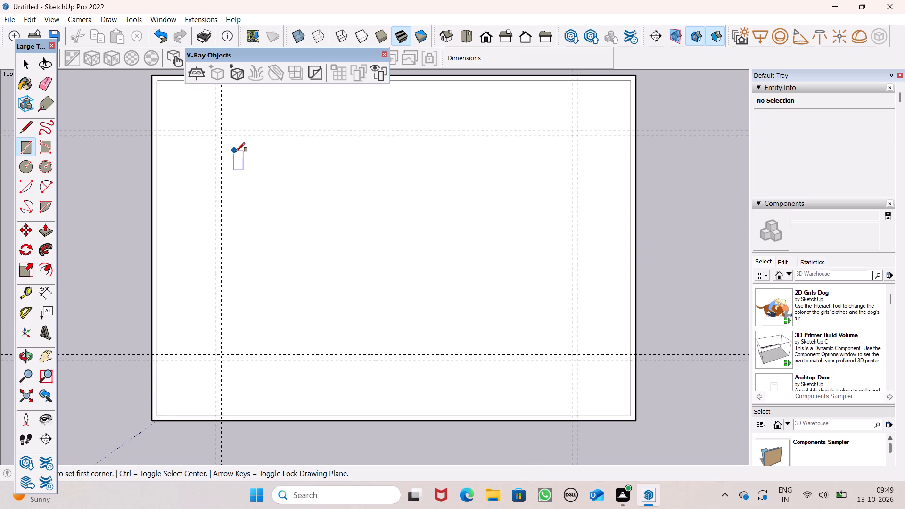
pyautogui.click(214, 130)
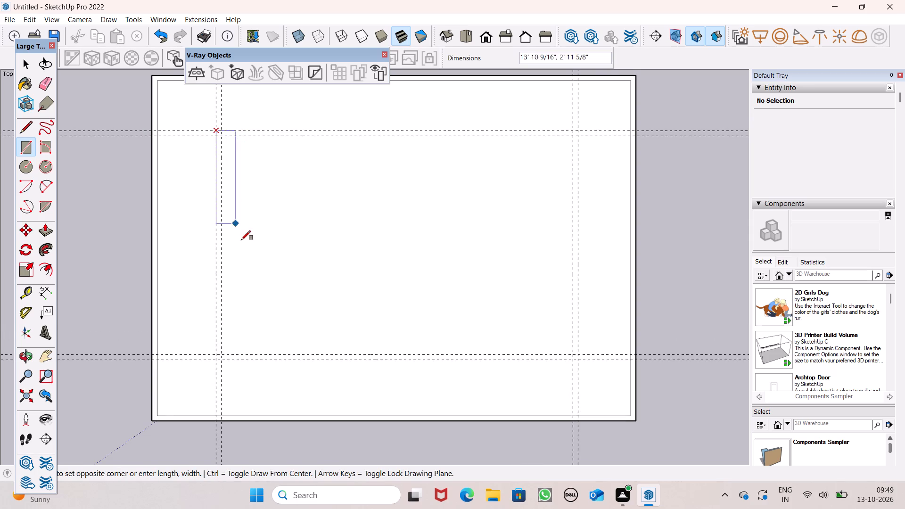
pyautogui.click(219, 363)
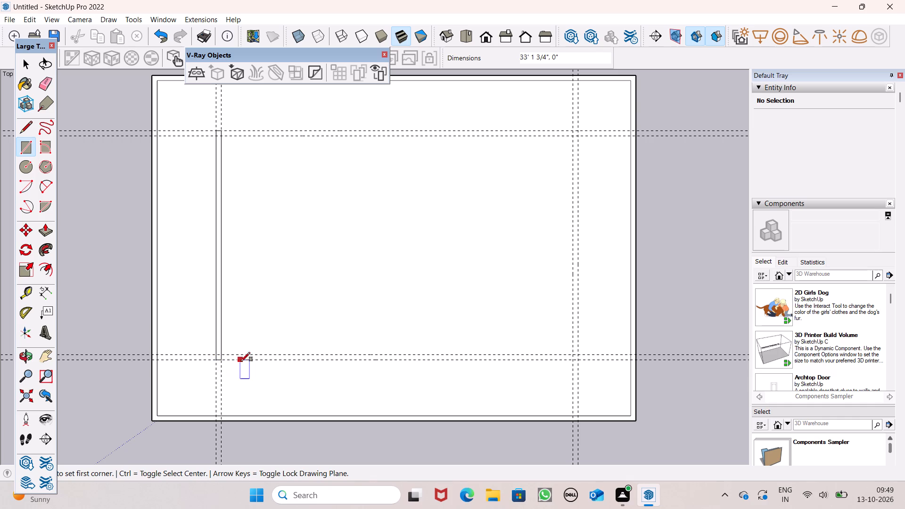
# Draw a 9" by about 52' 4" wall rectangle between the guide pair nearest the red axis, spanning both crossing guide pairs.
pyautogui.scroll(7, 242, 359)
pyautogui.click(189, 353)
pyautogui.scroll(-4, 323, 367)
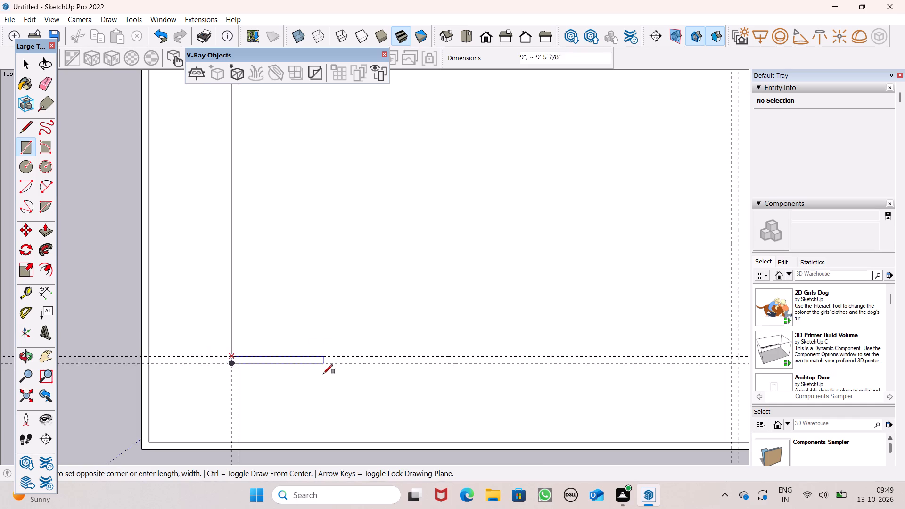
pyautogui.scroll(-8, 373, 375)
pyautogui.scroll(8, 589, 386)
pyautogui.scroll(5, 515, 348)
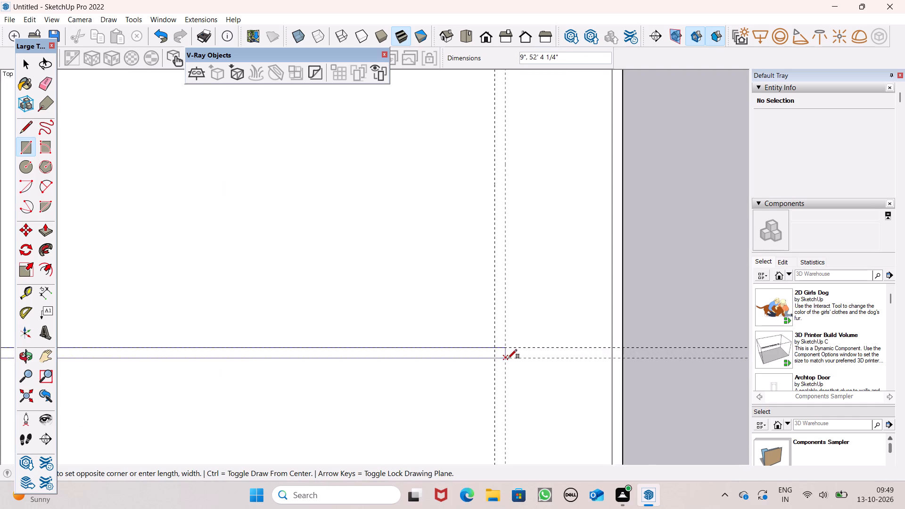
pyautogui.scroll(2, 508, 359)
pyautogui.click(508, 362)
# Draw a 9" wide wall rectangle between the guide pair farthest from the red axis, spanning both crossing guide pairs.
pyautogui.scroll(-4, 490, 470)
pyautogui.scroll(-5, 500, 417)
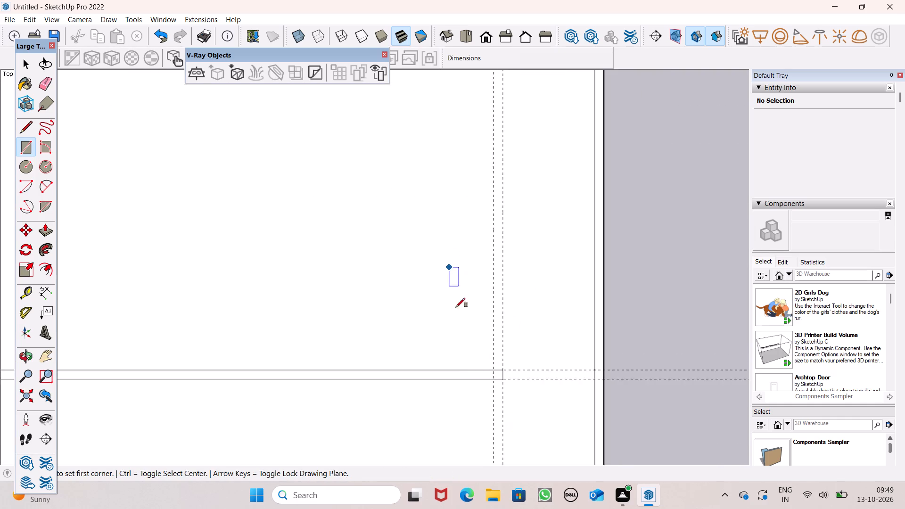
pyautogui.scroll(-6, 459, 372)
pyautogui.scroll(5, 146, 140)
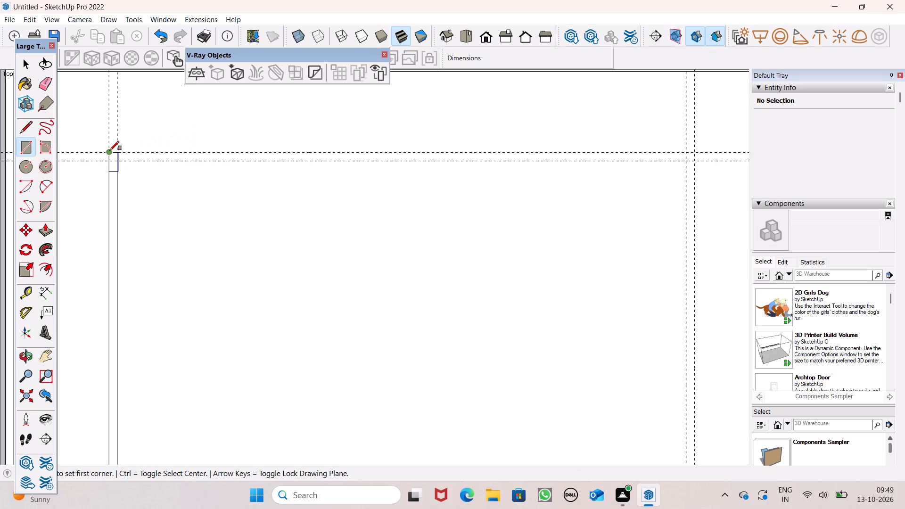
pyautogui.moveTo(109, 151); pyautogui.dragTo(115, 151)
pyautogui.scroll(-4, 195, 165)
pyautogui.scroll(5, 566, 172)
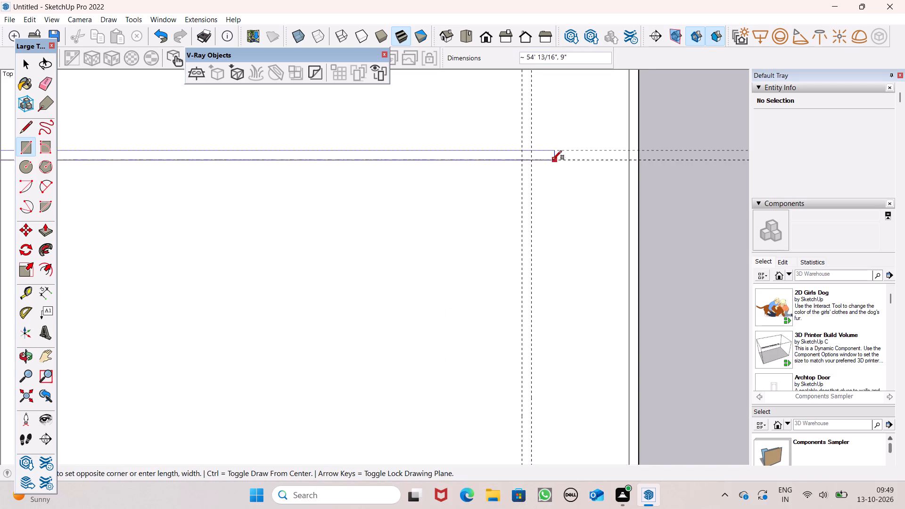
pyautogui.scroll(5, 534, 158)
pyautogui.click(534, 160)
# Draw a 9" by about 33' 2" wall rectangle between the guide pair farthest from the green axis, ending at the outer guide intersections.
pyautogui.scroll(-4, 349, 99)
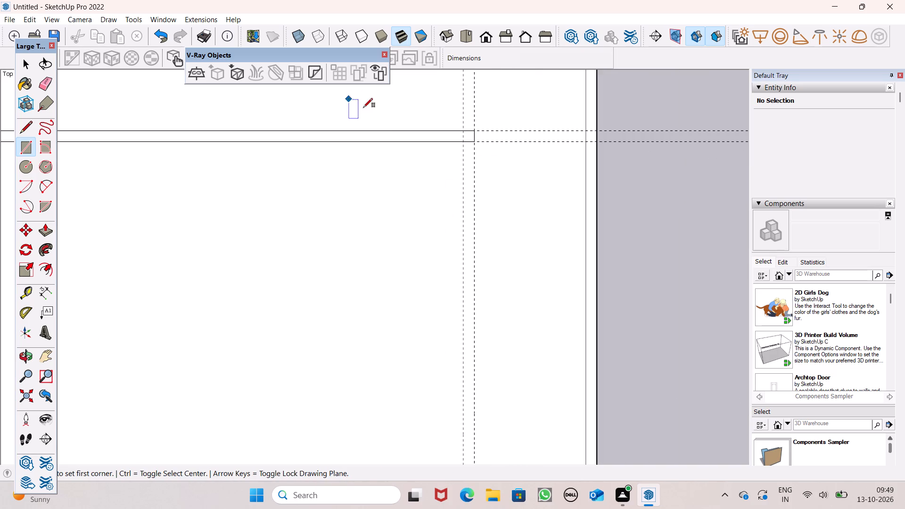
pyautogui.scroll(5, 465, 145)
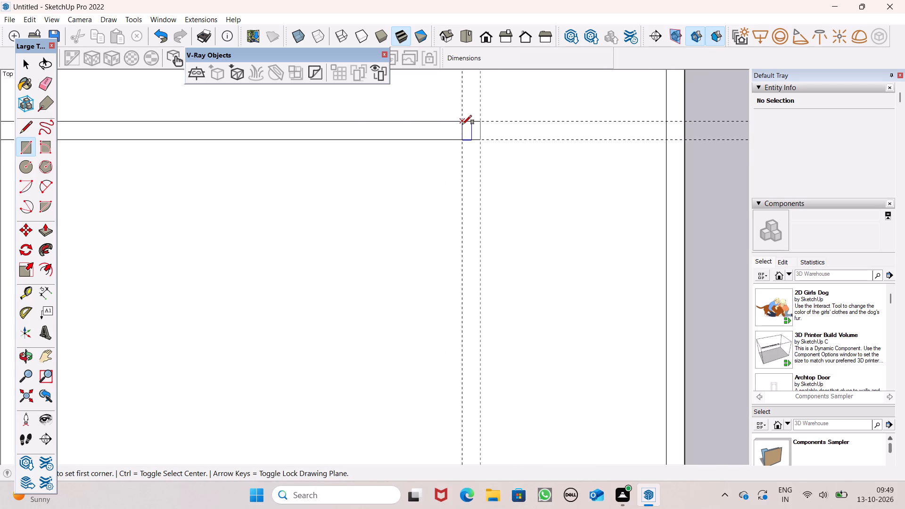
pyautogui.click(462, 124)
pyautogui.scroll(-11, 485, 116)
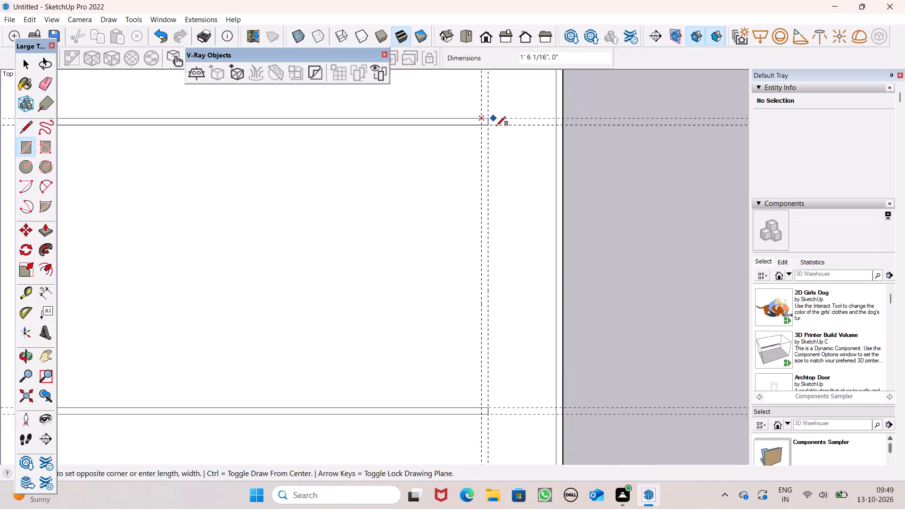
pyautogui.scroll(-4, 503, 140)
pyautogui.scroll(7, 505, 361)
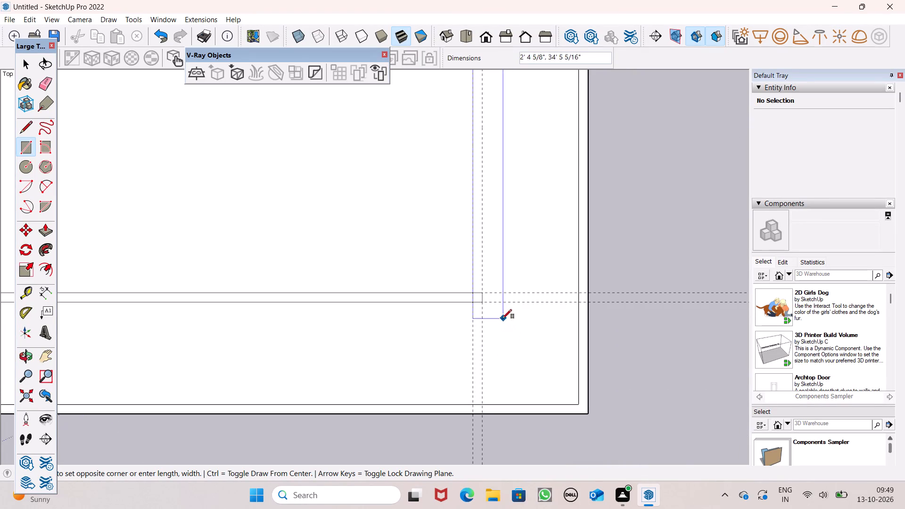
pyautogui.scroll(7, 496, 316)
pyautogui.scroll(6, 455, 271)
pyautogui.click(477, 299)
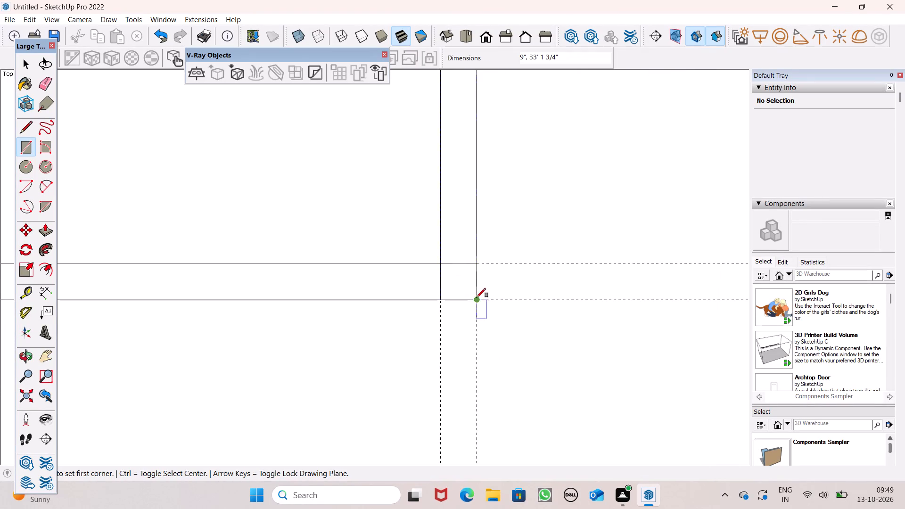
pyautogui.scroll(-6, 407, 344)
pyautogui.scroll(-15, 596, 258)
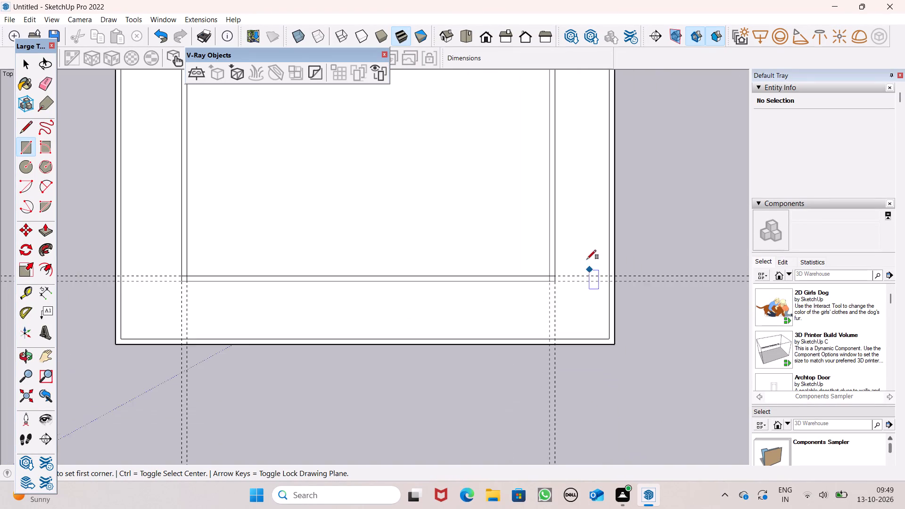
pyautogui.scroll(-3, 587, 249)
pyautogui.scroll(1, 588, 253)
pyautogui.scroll(-2, 588, 253)
pyautogui.scroll(4, 606, 159)
pyautogui.scroll(-4, 605, 216)
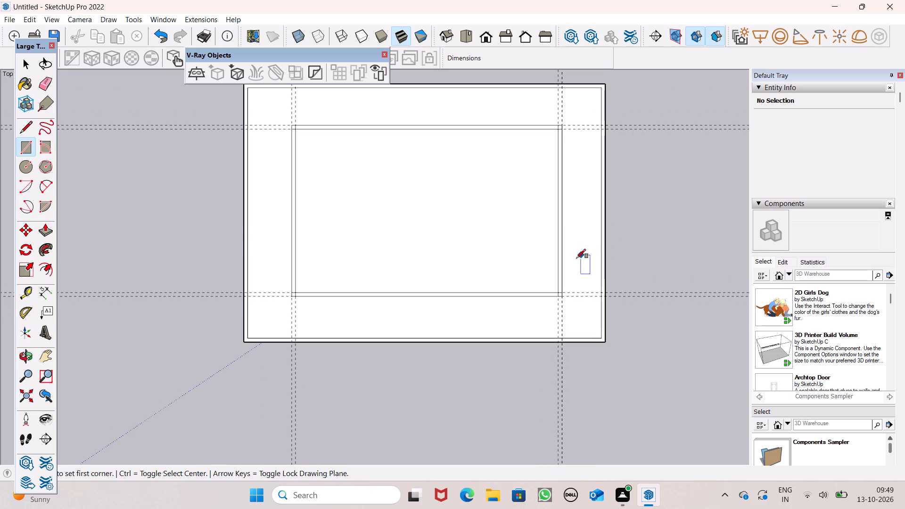
pyautogui.press('space')
# Erase all four pairs of guide lines around the interior wall outlines.
pyautogui.scroll(-3, 525, 282)
pyautogui.click(39, 82)
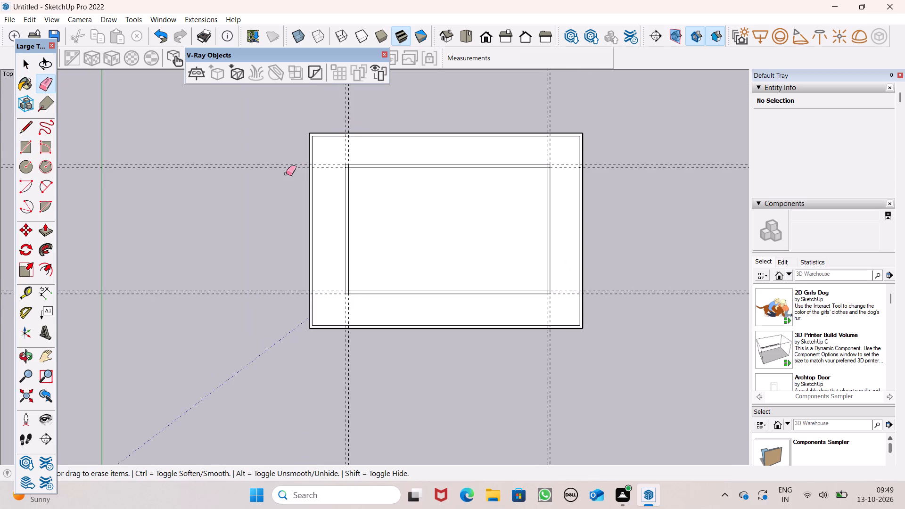
pyautogui.moveTo(280, 164); pyautogui.dragTo(279, 172)
pyautogui.moveTo(335, 118); pyautogui.dragTo(352, 117)
pyautogui.moveTo(530, 110); pyautogui.dragTo(554, 113)
pyautogui.moveTo(263, 281); pyautogui.dragTo(272, 294)
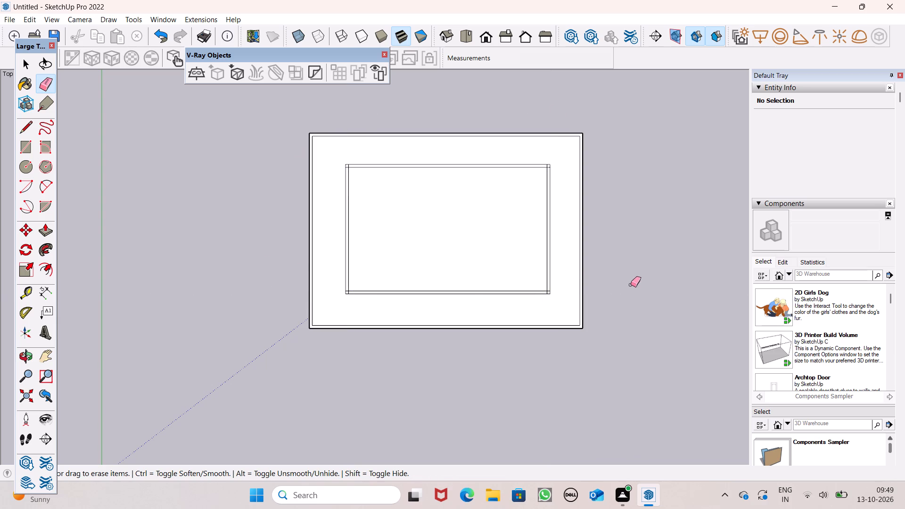
# Erase the overlapping lines inside the interior wall corner nearest the green axis and farthest from the red axis.
pyautogui.scroll(7, 344, 156)
pyautogui.scroll(8, 388, 166)
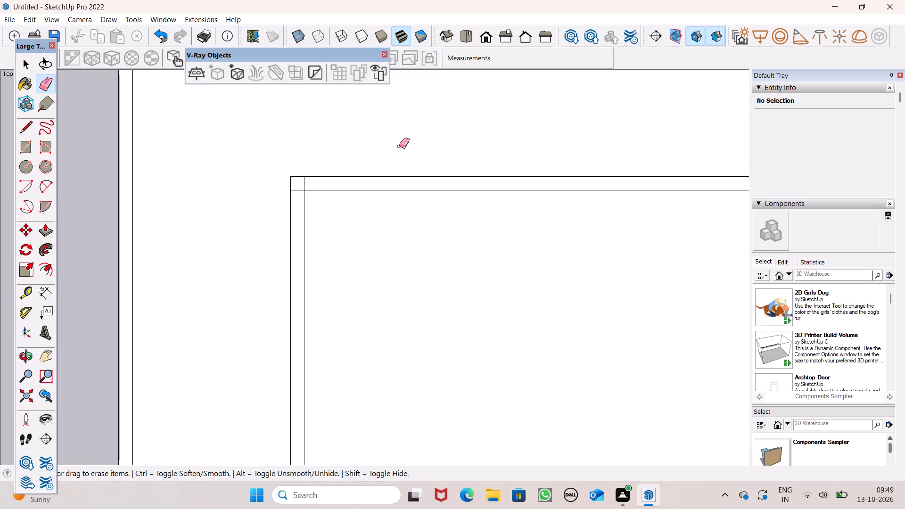
pyautogui.scroll(6, 334, 197)
pyautogui.scroll(6, 302, 176)
pyautogui.moveTo(316, 161); pyautogui.dragTo(286, 189)
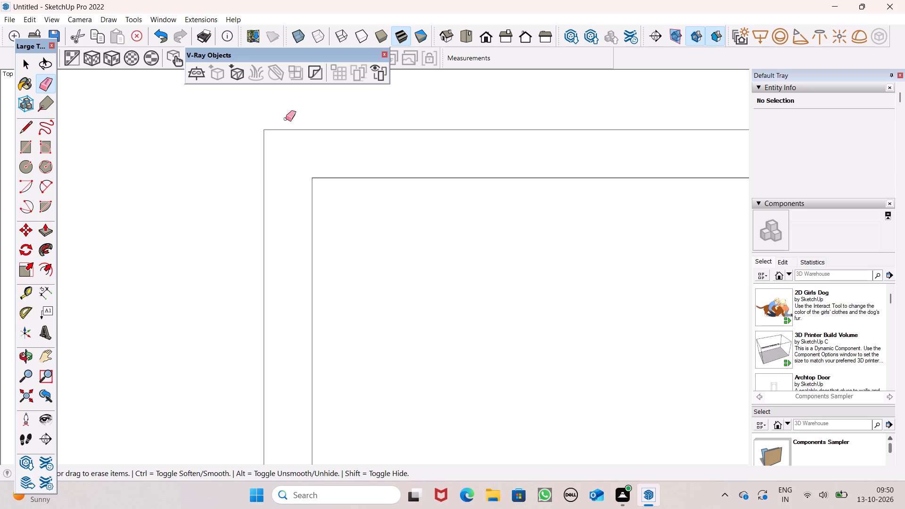
# Erase the overlapping lines inside the interior wall corner farthest from both the green and red axes.
pyautogui.scroll(-8, 198, 150)
pyautogui.scroll(-8, 6, 188)
pyautogui.scroll(-4, 183, 159)
pyautogui.scroll(-7, 297, 199)
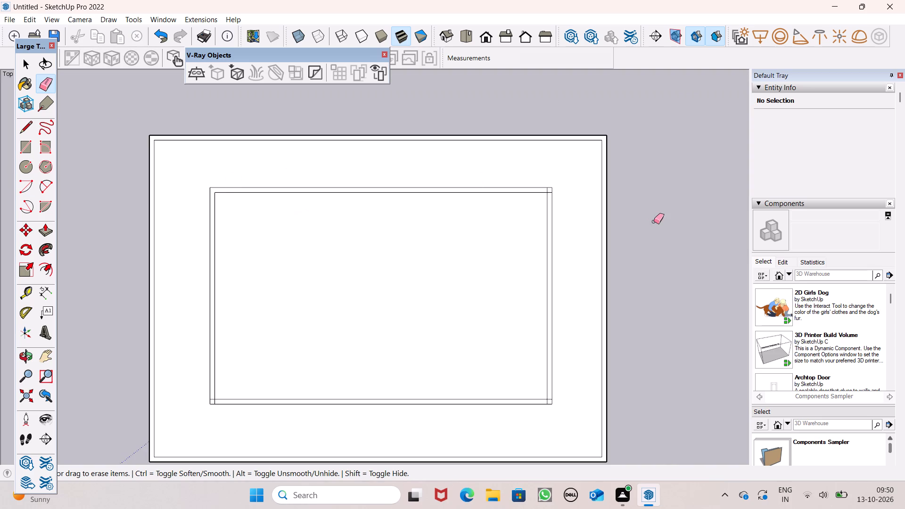
pyautogui.scroll(7, 655, 222)
pyautogui.scroll(6, 445, 164)
pyautogui.moveTo(485, 171); pyautogui.dragTo(490, 179)
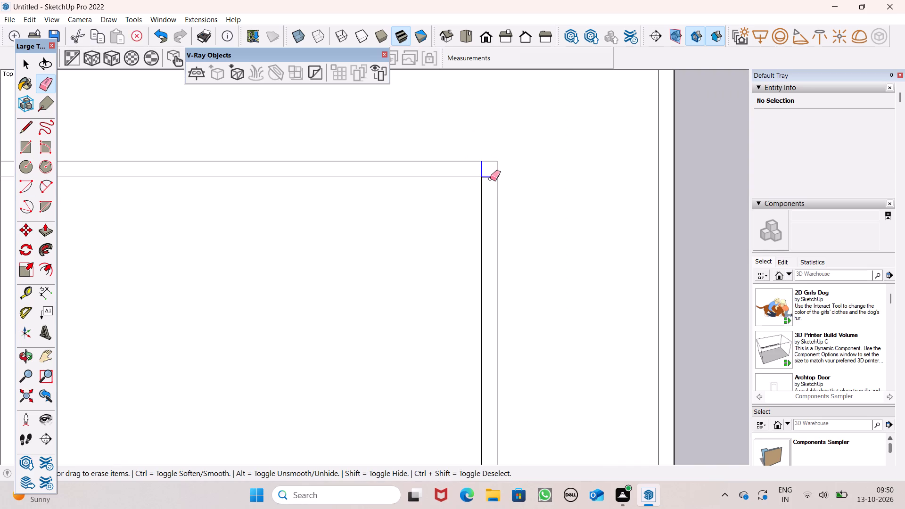
pyautogui.moveTo(490, 179); pyautogui.dragTo(489, 179)
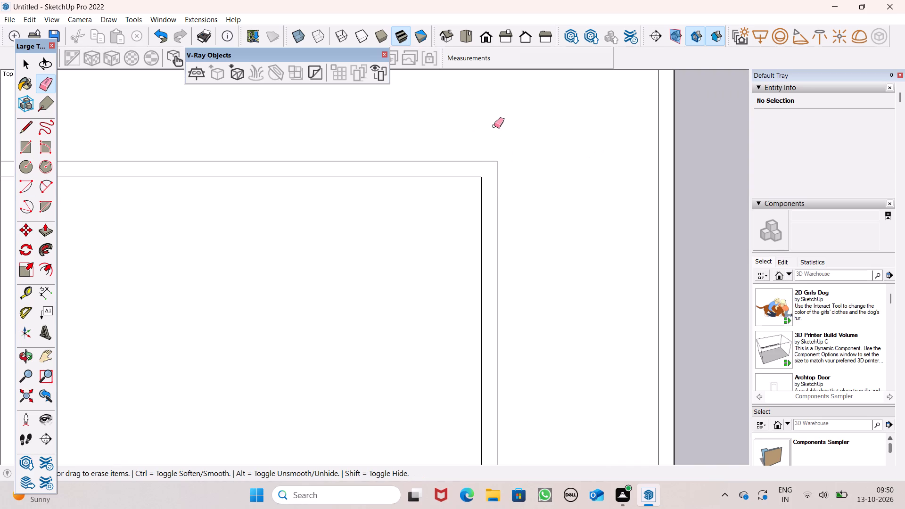
# Erase the overlapping lines inside the interior wall corner nearest both the green and red axes.
pyautogui.scroll(-10, 494, 127)
pyautogui.scroll(-4, 525, 238)
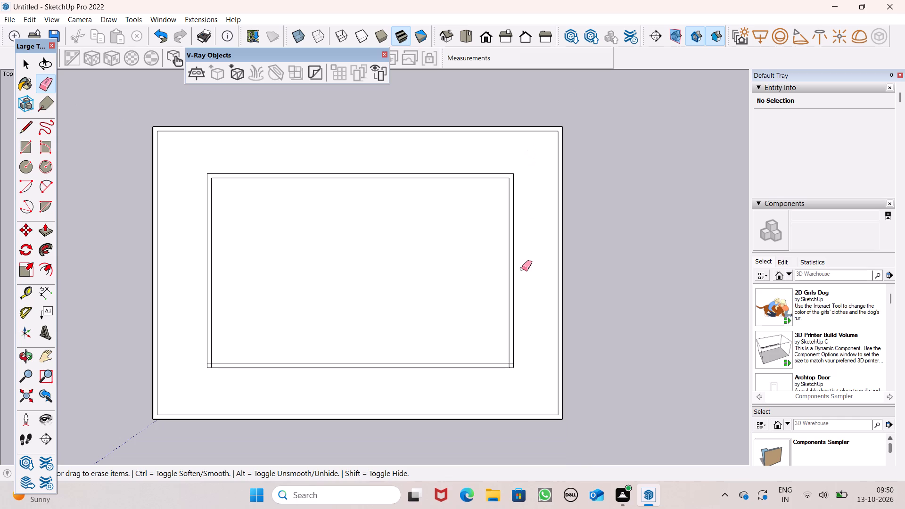
pyautogui.moveTo(470, 339); pyautogui.dragTo(471, 293, button='middle')
pyautogui.scroll(8, 297, 351)
pyautogui.scroll(7, 150, 370)
pyautogui.moveTo(167, 368); pyautogui.dragTo(167, 378)
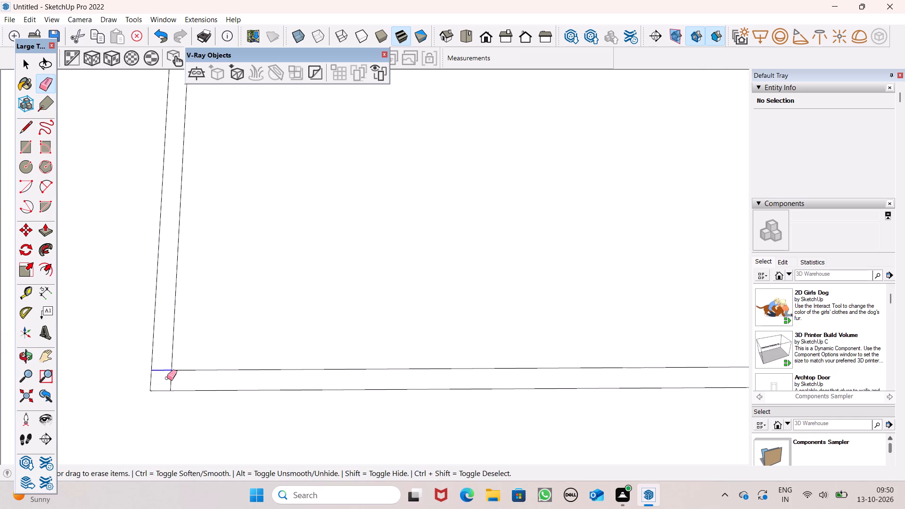
pyautogui.moveTo(167, 378); pyautogui.dragTo(175, 377)
# Erase the overlapping lines inside the interior wall corner nearest the red axis and farthest from the green axis.
pyautogui.scroll(-7, 252, 203)
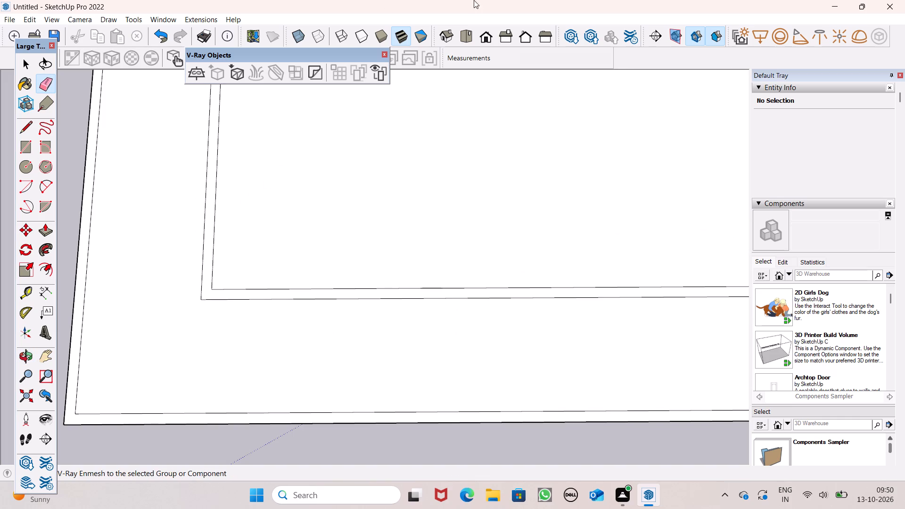
pyautogui.scroll(-2, 572, 255)
pyautogui.scroll(1, 563, 250)
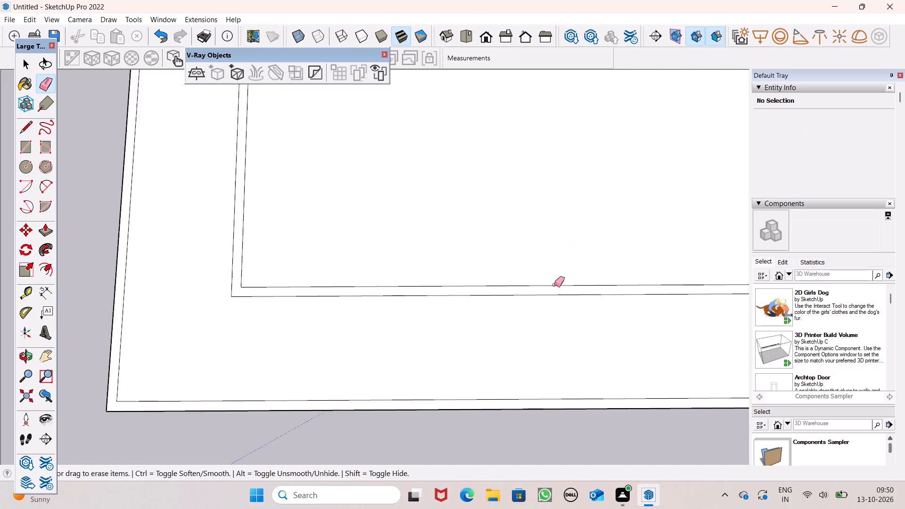
pyautogui.moveTo(540, 342); pyautogui.dragTo(488, 427, button='middle')
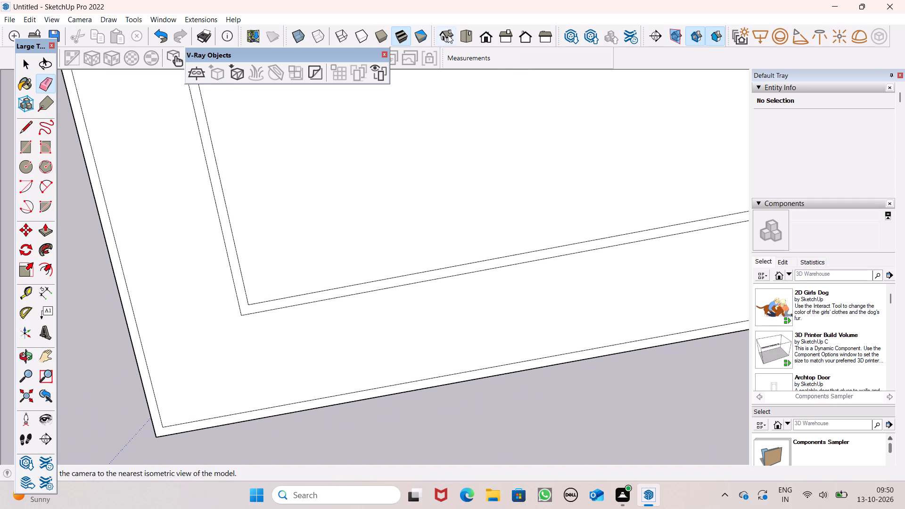
pyautogui.click(458, 36)
pyautogui.scroll(-4, 309, 236)
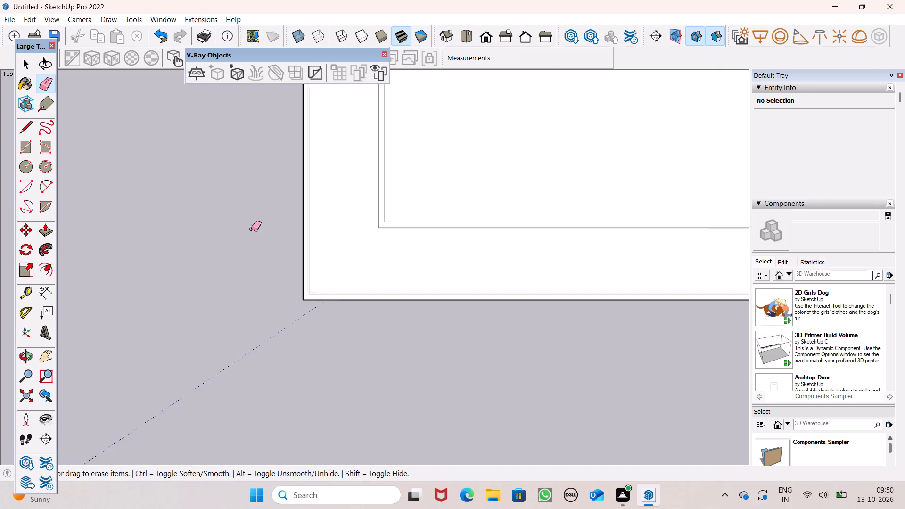
pyautogui.scroll(-2, 251, 229)
pyautogui.scroll(-7, 321, 175)
pyautogui.scroll(7, 597, 149)
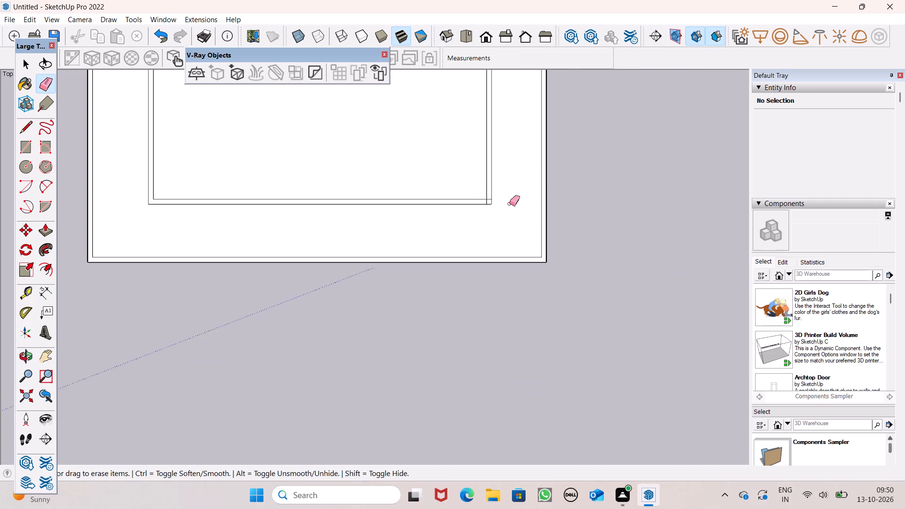
pyautogui.scroll(7, 526, 187)
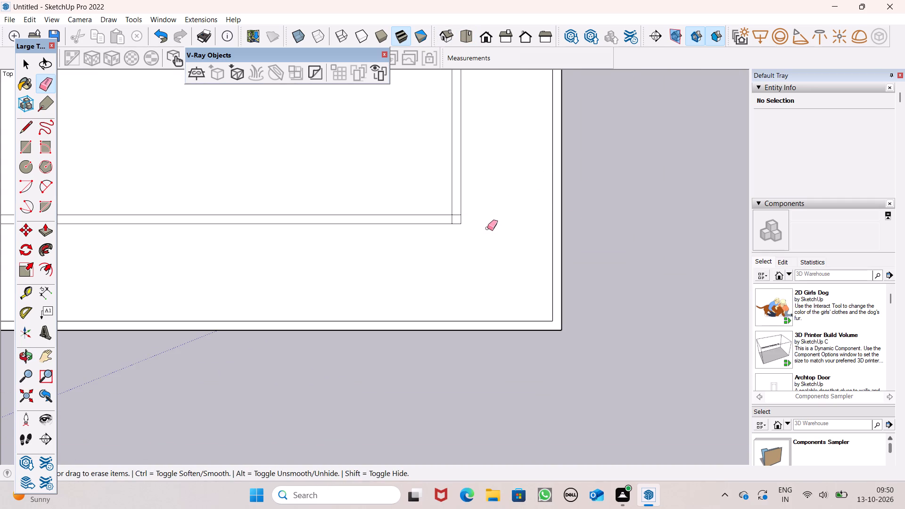
pyautogui.scroll(7, 487, 228)
pyautogui.scroll(12, 423, 235)
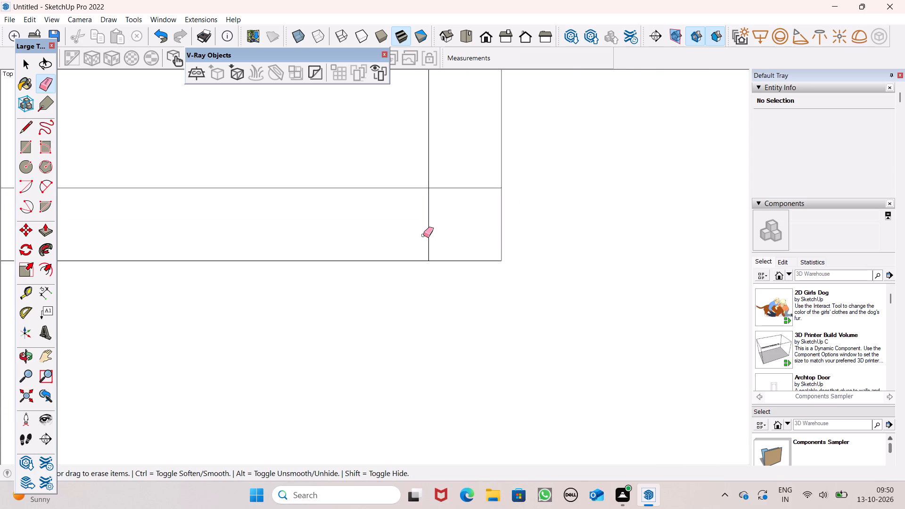
pyautogui.moveTo(451, 186); pyautogui.dragTo(420, 236)
pyautogui.scroll(-1, 420, 257)
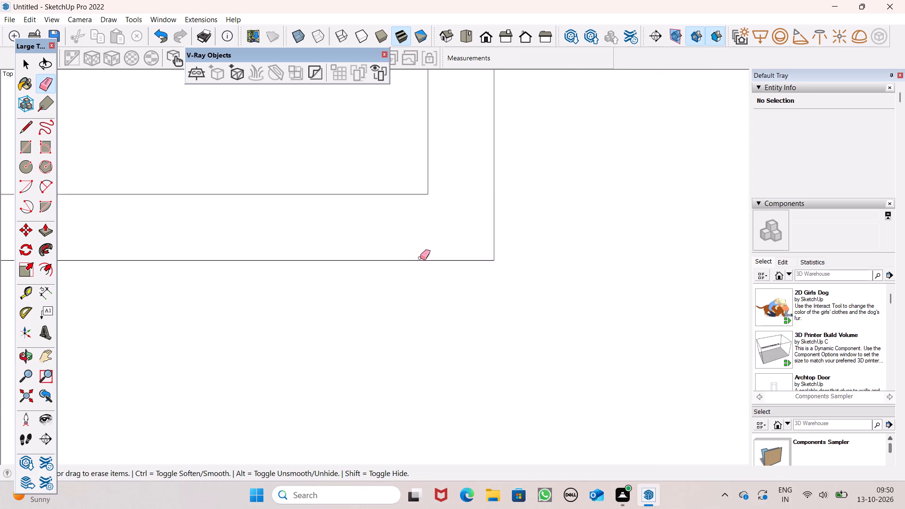
pyautogui.scroll(-9, 420, 258)
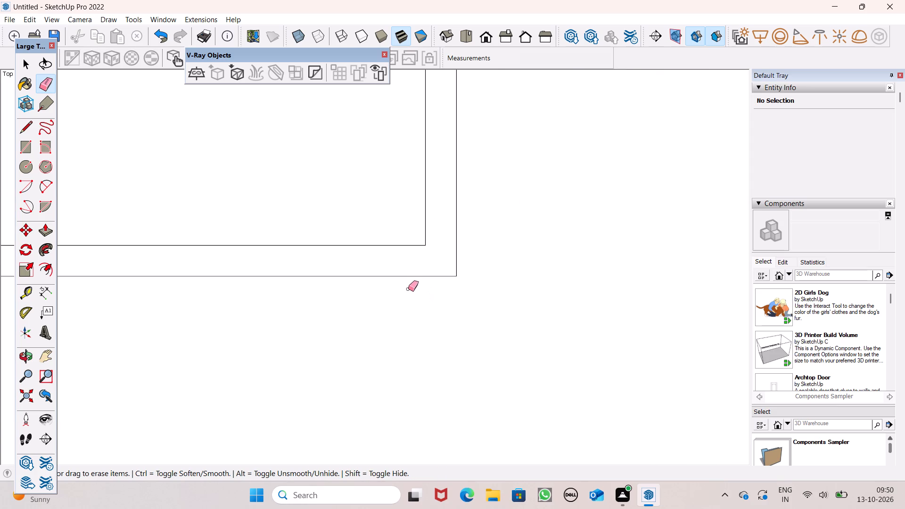
pyautogui.scroll(-2, 408, 289)
pyautogui.scroll(-6, 585, 344)
pyautogui.press('space')
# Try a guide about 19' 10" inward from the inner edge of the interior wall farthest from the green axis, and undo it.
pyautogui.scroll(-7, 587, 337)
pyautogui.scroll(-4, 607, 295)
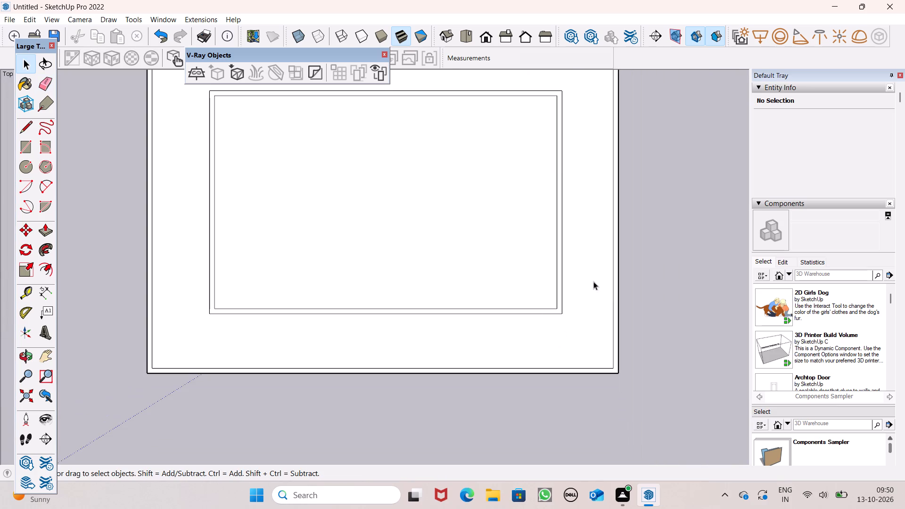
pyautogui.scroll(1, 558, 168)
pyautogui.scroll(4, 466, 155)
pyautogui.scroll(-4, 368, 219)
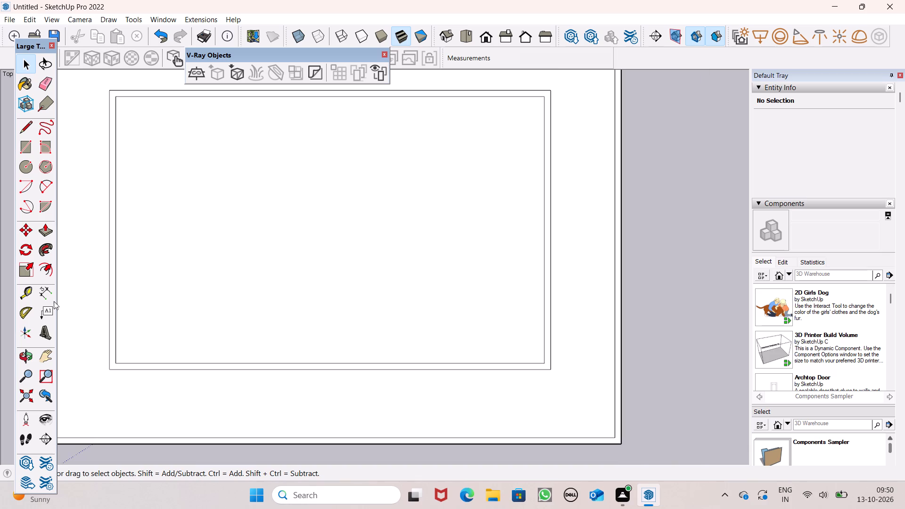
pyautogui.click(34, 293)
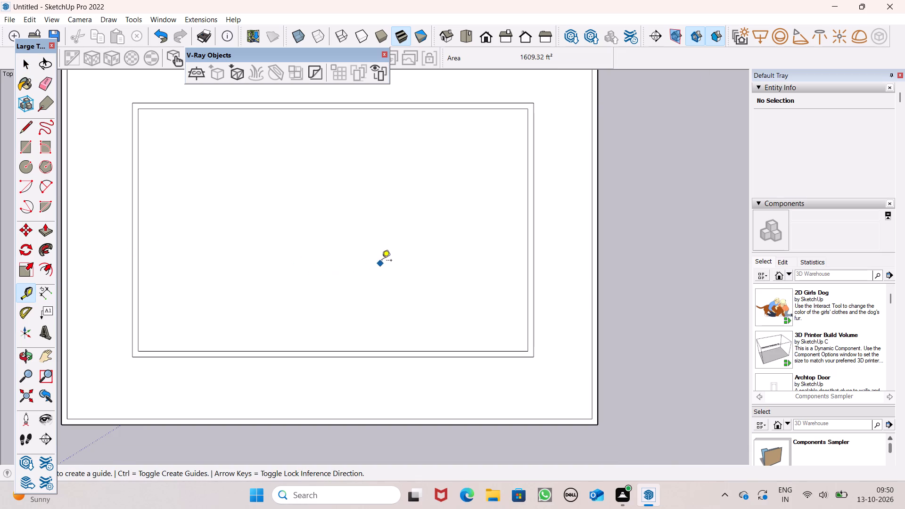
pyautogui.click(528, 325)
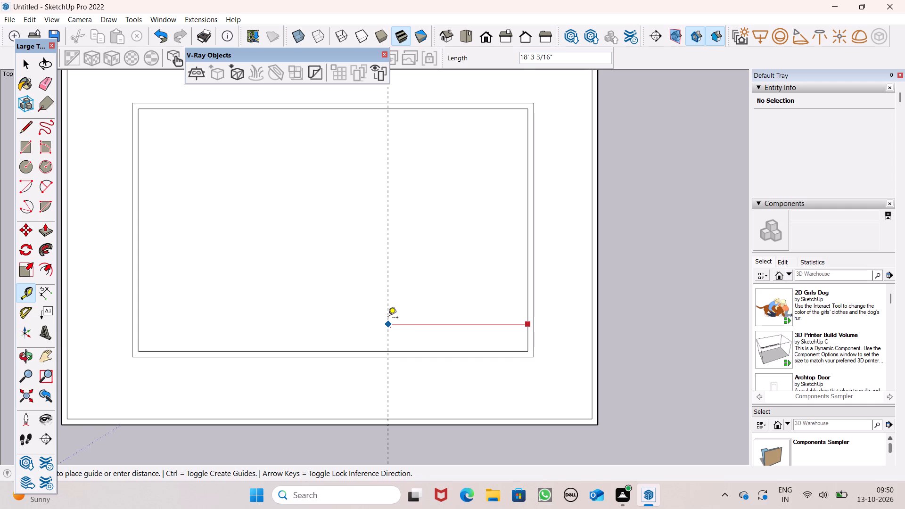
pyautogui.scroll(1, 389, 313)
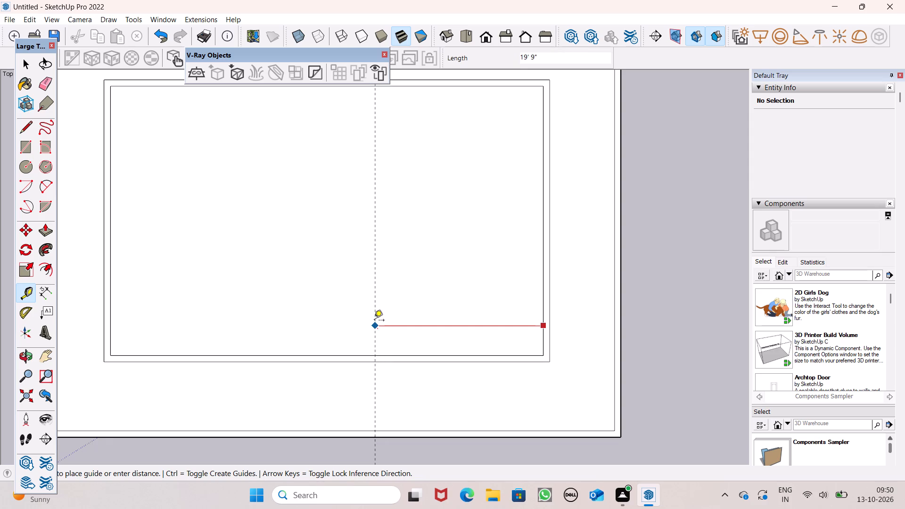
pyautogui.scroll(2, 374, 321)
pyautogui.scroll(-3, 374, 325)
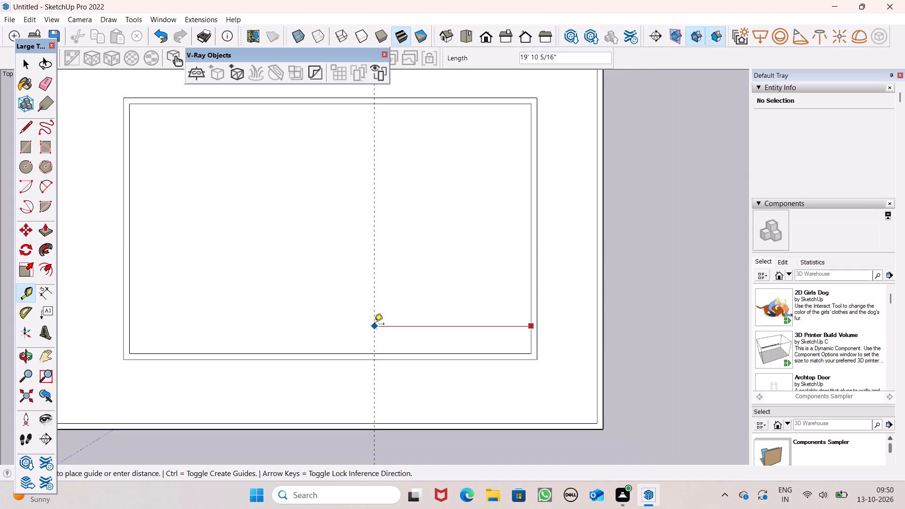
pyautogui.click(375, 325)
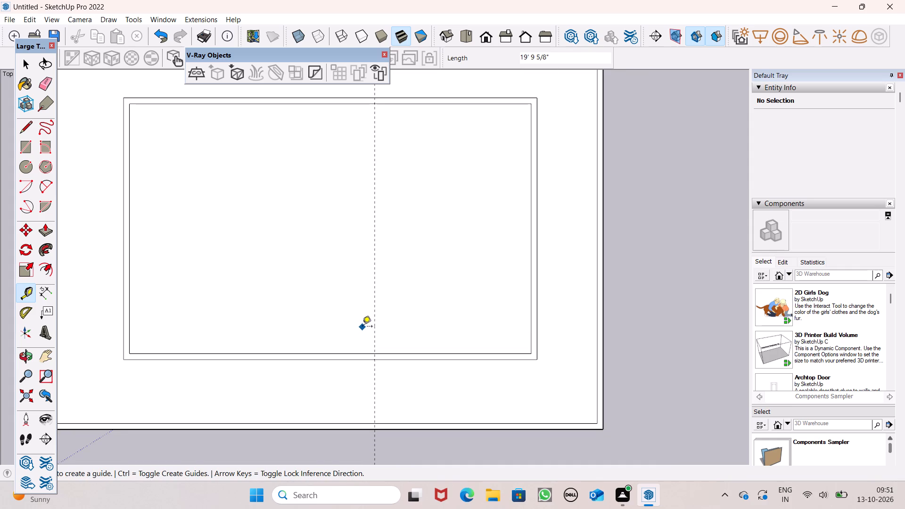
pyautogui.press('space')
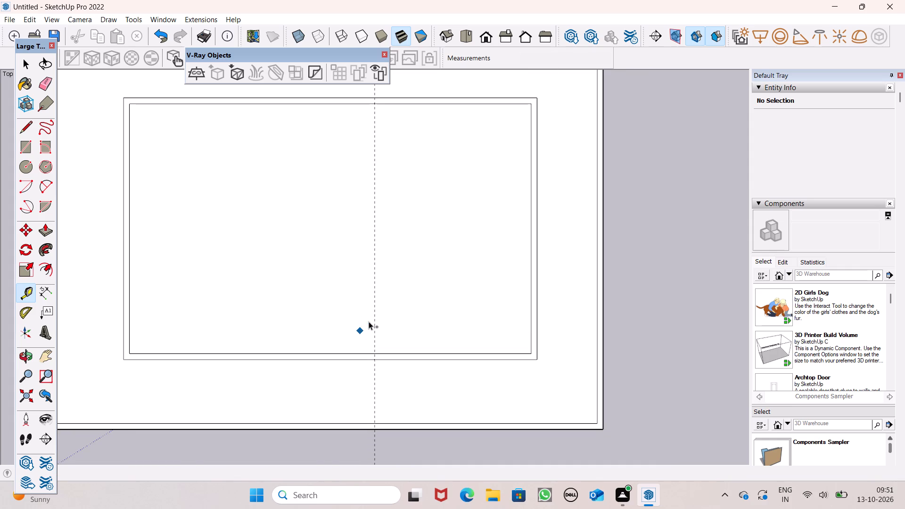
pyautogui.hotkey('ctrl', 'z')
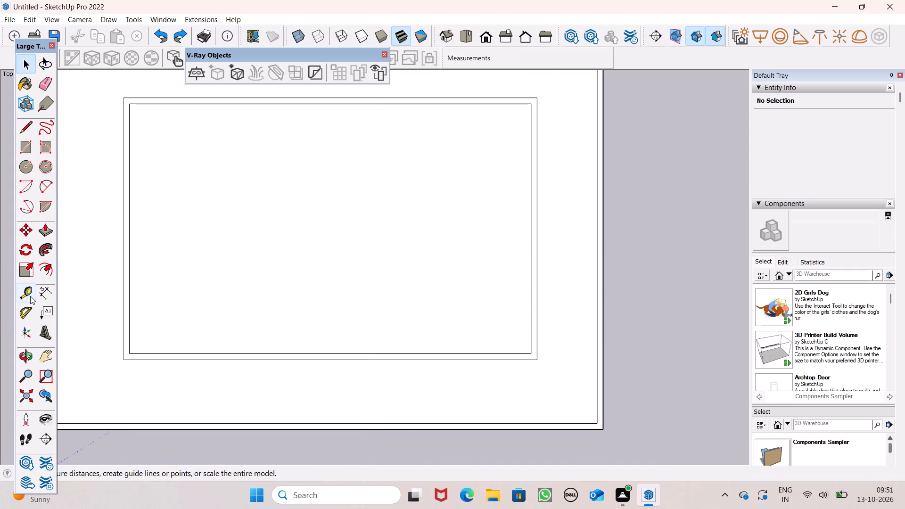
# Place a guide about 20' inward from the inner edge of the interior wall farthest from the green axis.
pyautogui.click(30, 296)
pyautogui.click(529, 296)
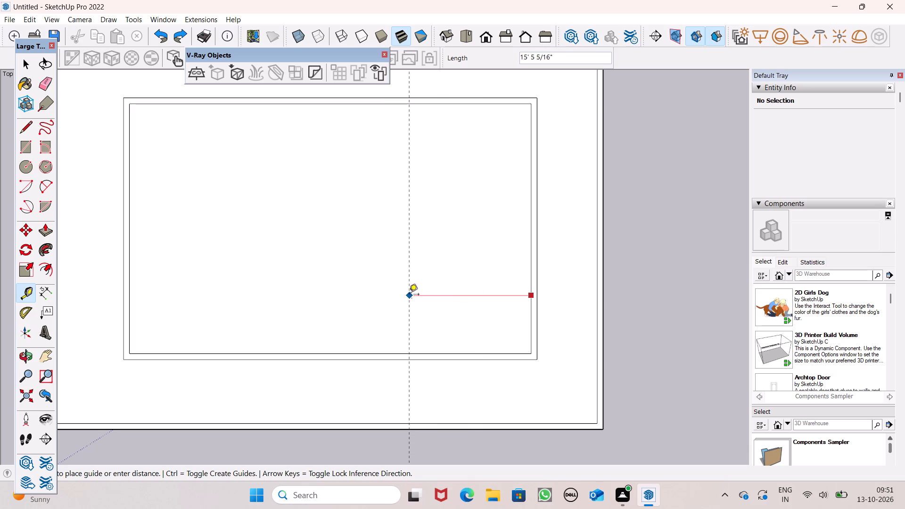
pyautogui.click(372, 304)
pyautogui.click(369, 306)
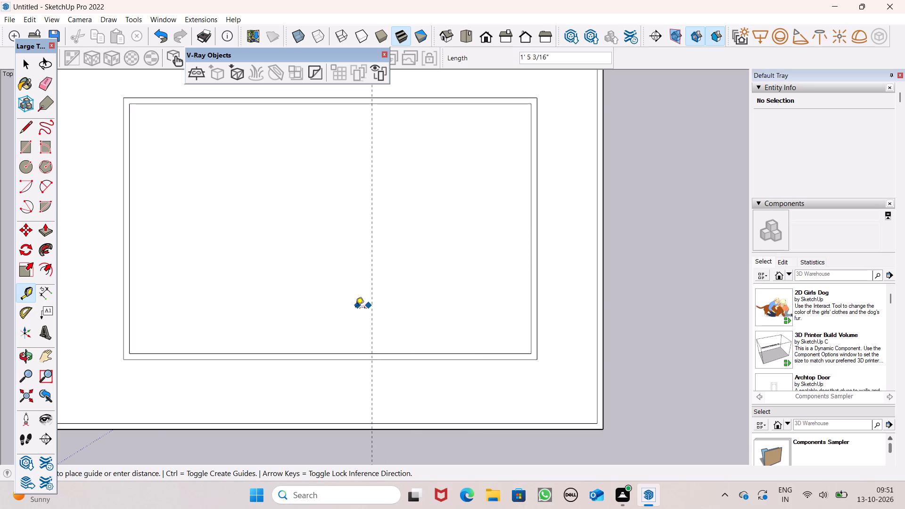
pyautogui.press('space')
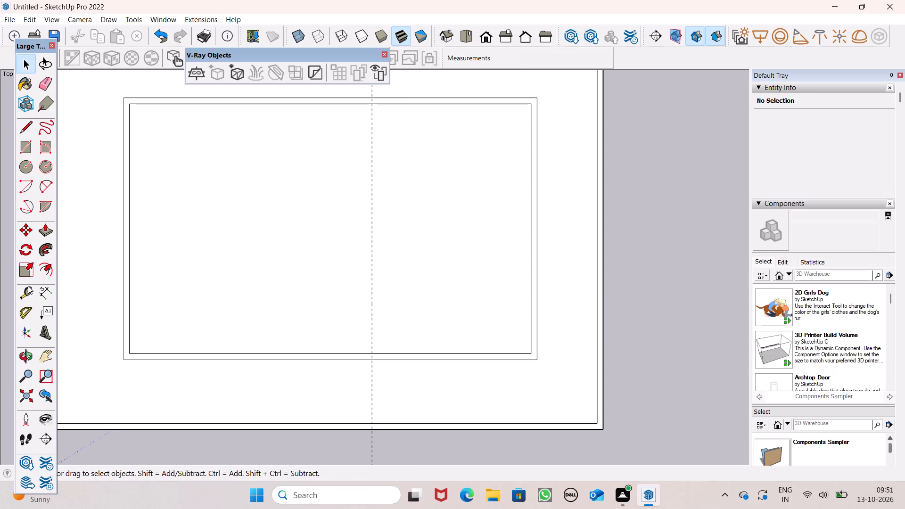
# Offset a second guide 6" from the first one, on its side toward the green axis.
pyautogui.click(22, 291)
pyautogui.click(373, 295)
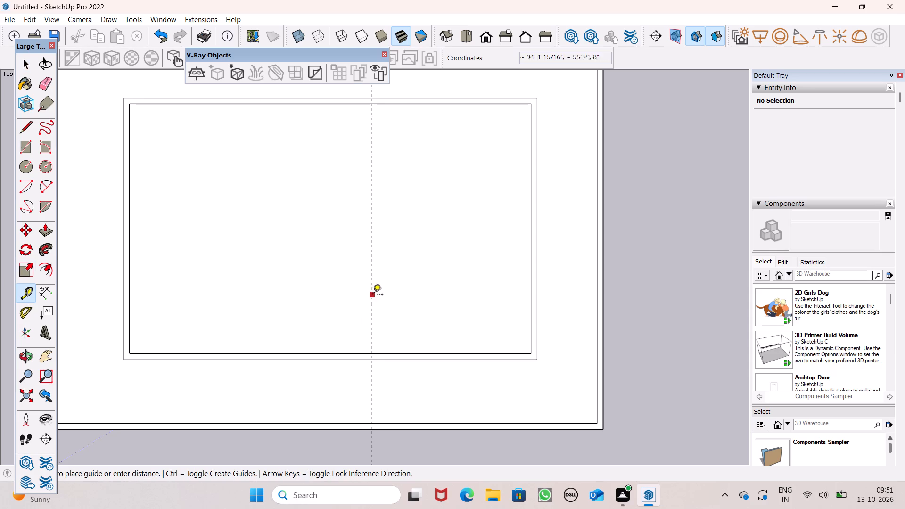
pyautogui.press('9')
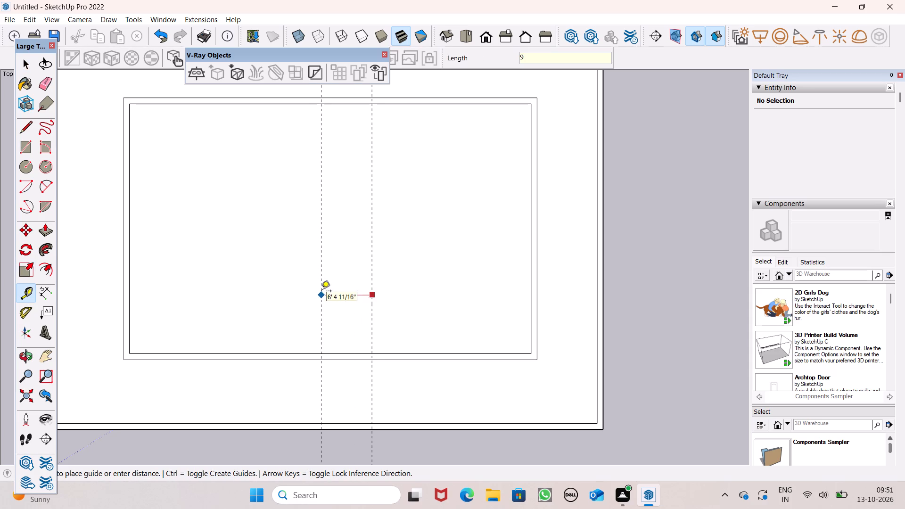
pyautogui.press('BackSpace')
pyautogui.press('6')
pyautogui.hotkey('shift', '"')
pyautogui.press('Return')
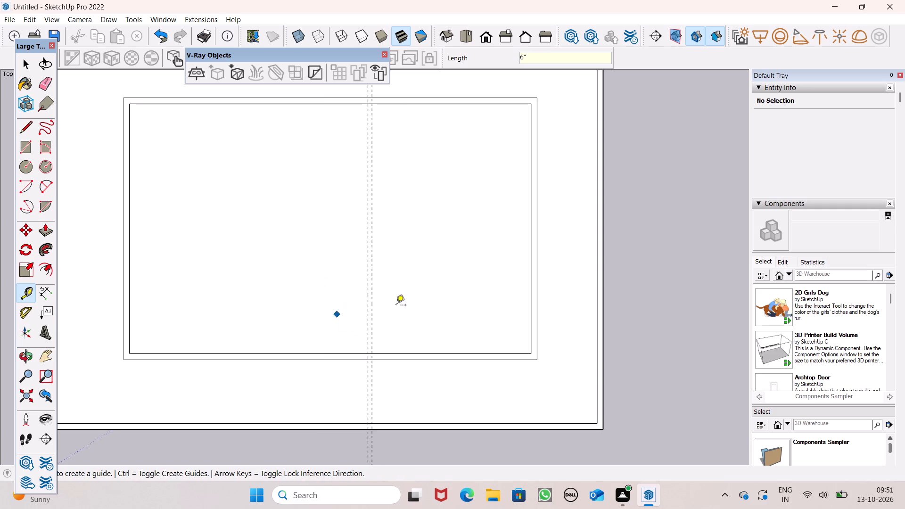
pyautogui.press('space')
# Draw a 6" wide partition rectangle between the two guides, spanning the interior wall ring from outer edge to outer edge.
pyautogui.moveTo(24, 156); pyautogui.dragTo(30, 152)
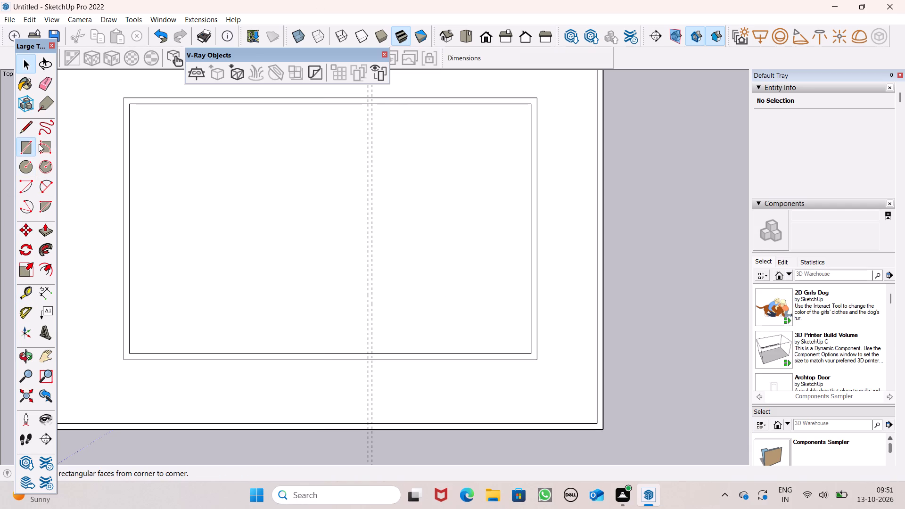
pyautogui.click(369, 98)
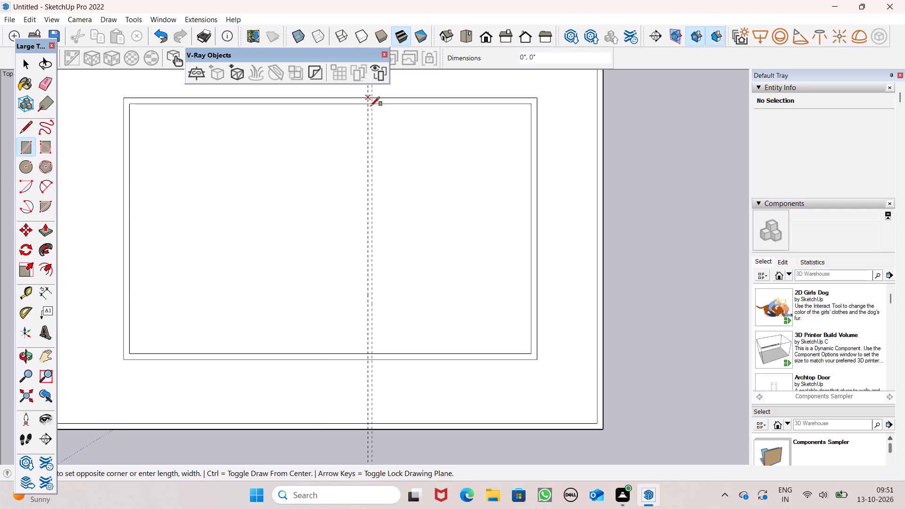
pyautogui.scroll(7, 371, 367)
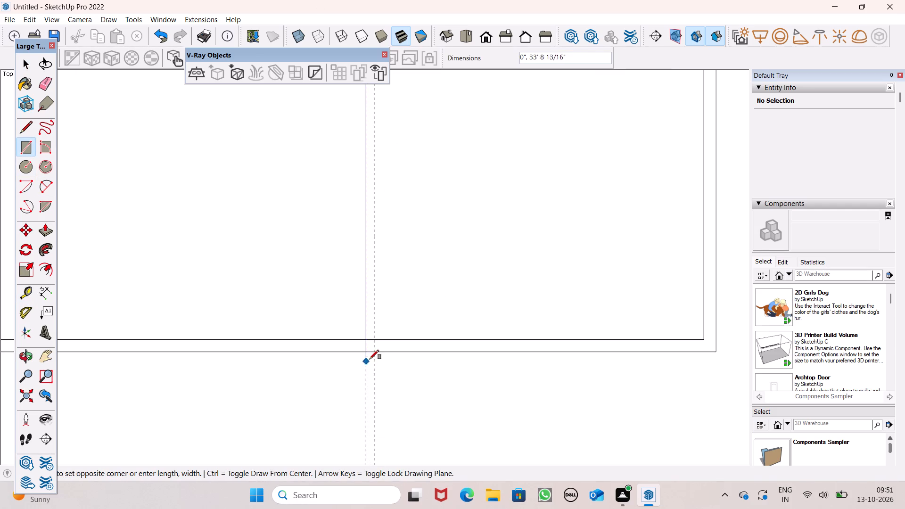
pyautogui.click(372, 355)
pyautogui.press('space')
pyautogui.scroll(-7, 387, 303)
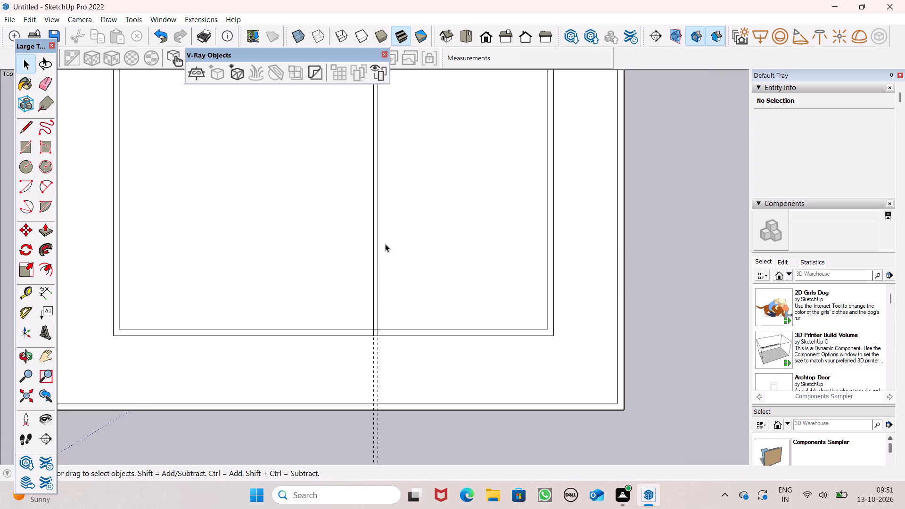
pyautogui.scroll(-4, 378, 312)
# Erase the two guides along the new 6" partition.
pyautogui.click(47, 89)
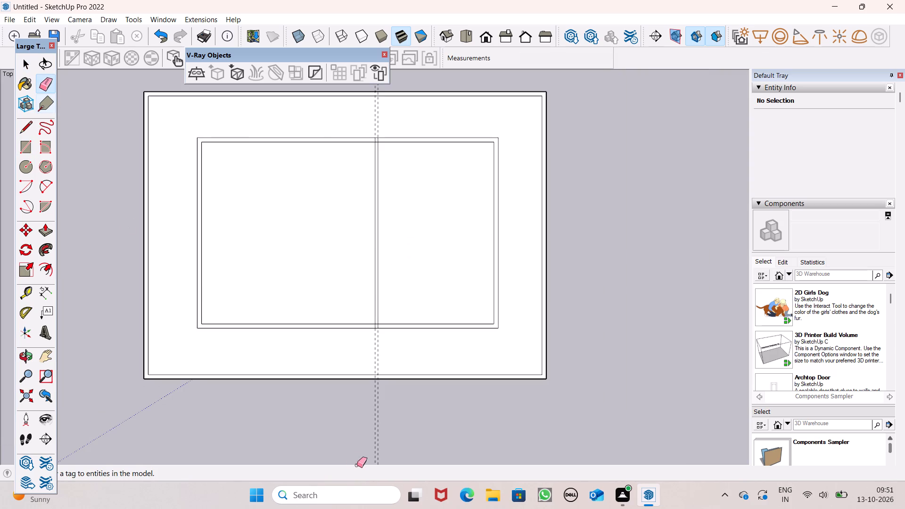
pyautogui.moveTo(373, 444); pyautogui.dragTo(377, 433)
pyautogui.press('space')
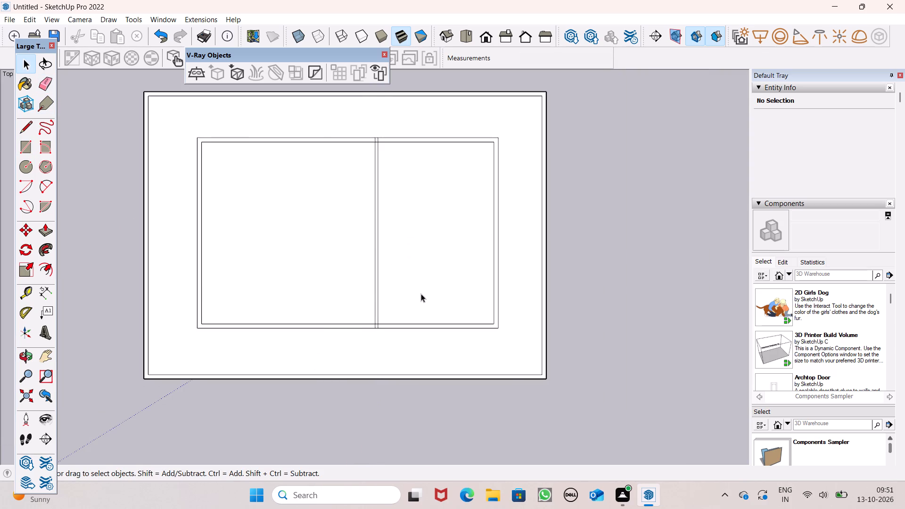
# Place a guide about 5' 4" inward from the inner edge of the interior wall nearest the red axis.
pyautogui.scroll(1, 509, 239)
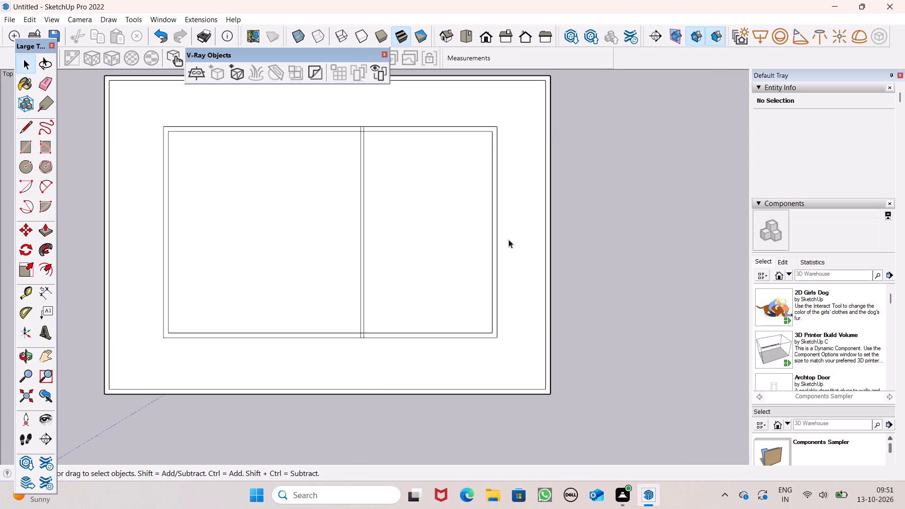
pyautogui.scroll(1, 400, 291)
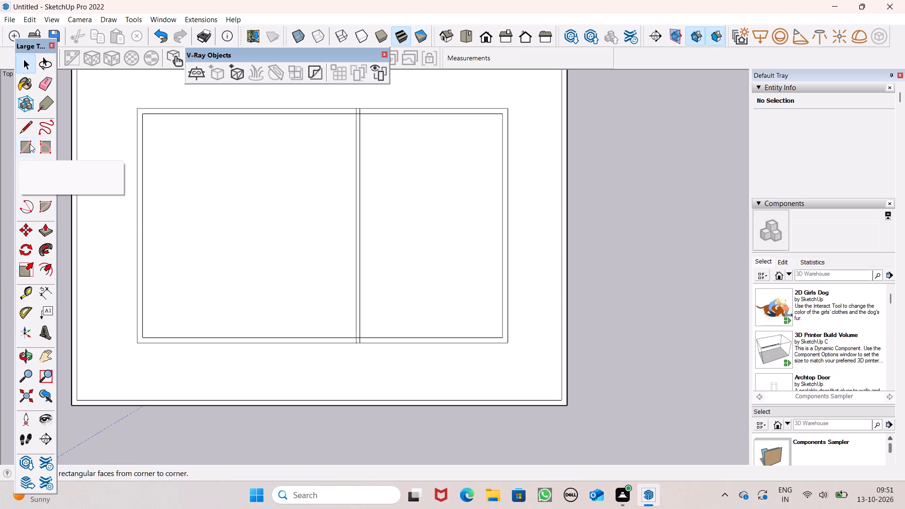
pyautogui.moveTo(25, 296); pyautogui.dragTo(25, 292)
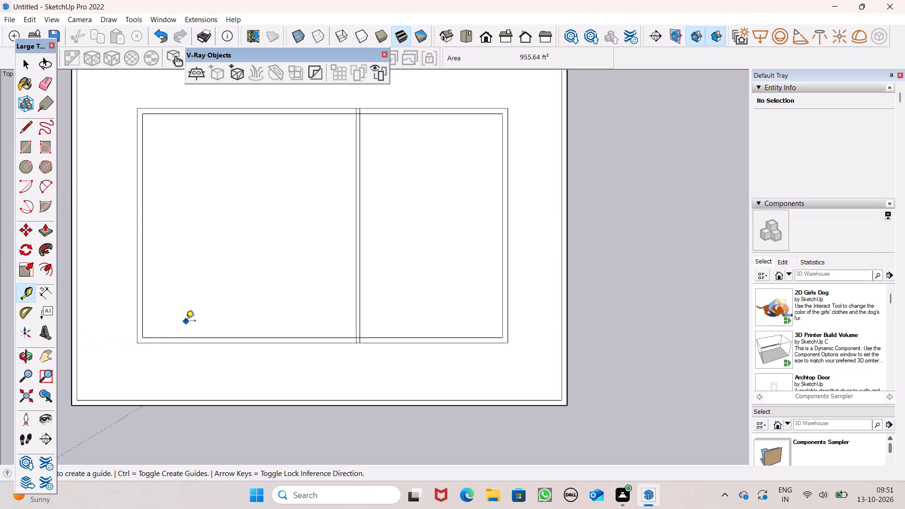
pyautogui.scroll(2, 205, 329)
pyautogui.click(210, 341)
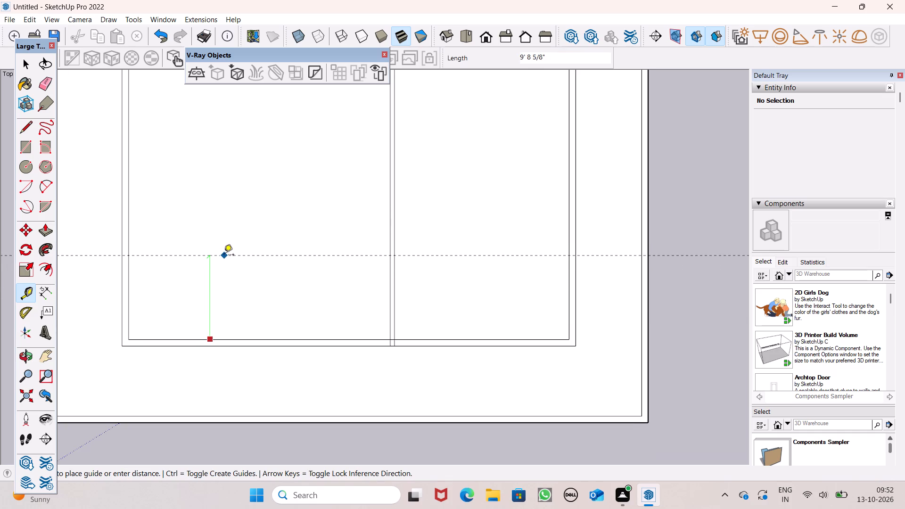
pyautogui.click(218, 293)
# Offset a second guide 6" from that guide, on the side away from the red axis.
pyautogui.click(217, 294)
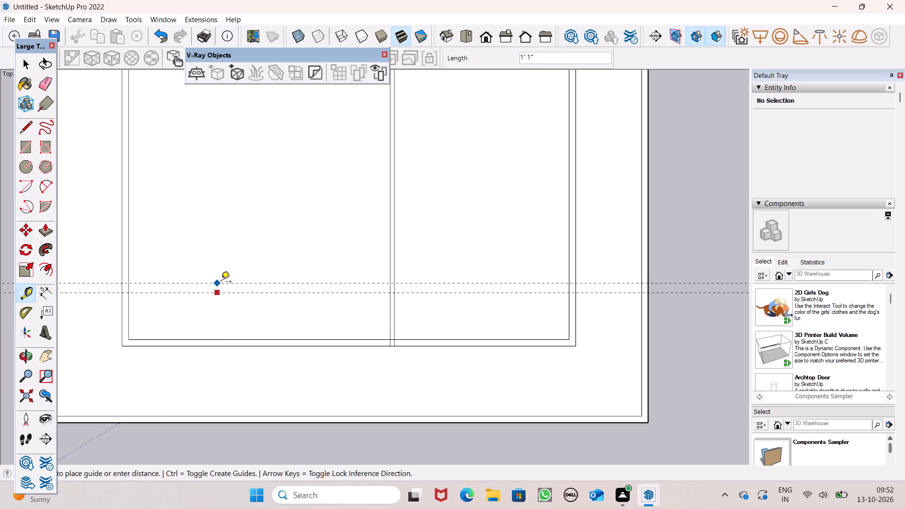
pyautogui.press('6')
pyautogui.hotkey('shift', '"')
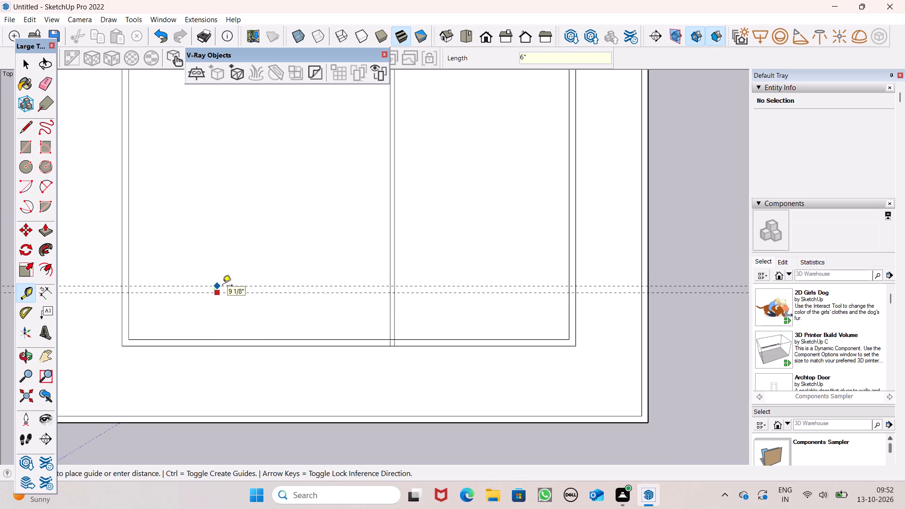
pyautogui.press('Return')
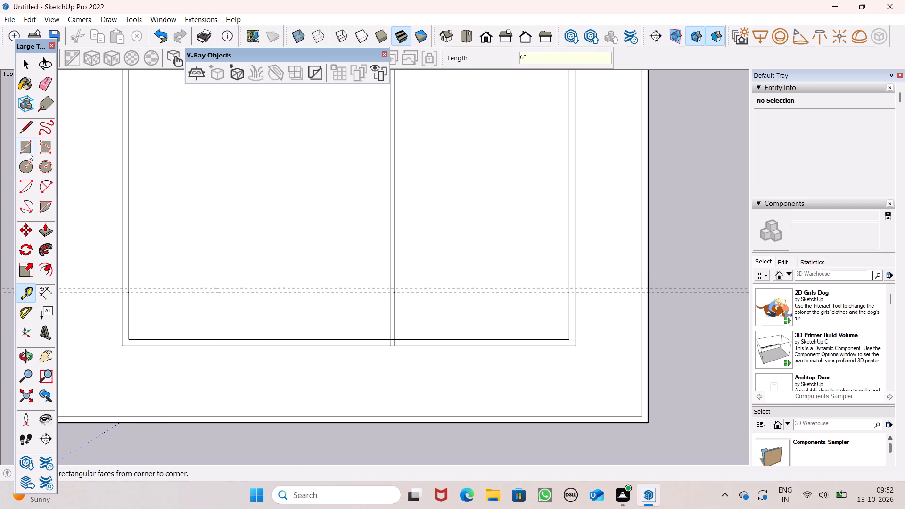
# Draw a 6" by about 31' 5" partition rectangle between the guides, from the outer wall edge nearest the green axis to the first partition's far edge.
pyautogui.click(28, 152)
pyautogui.scroll(7, 166, 284)
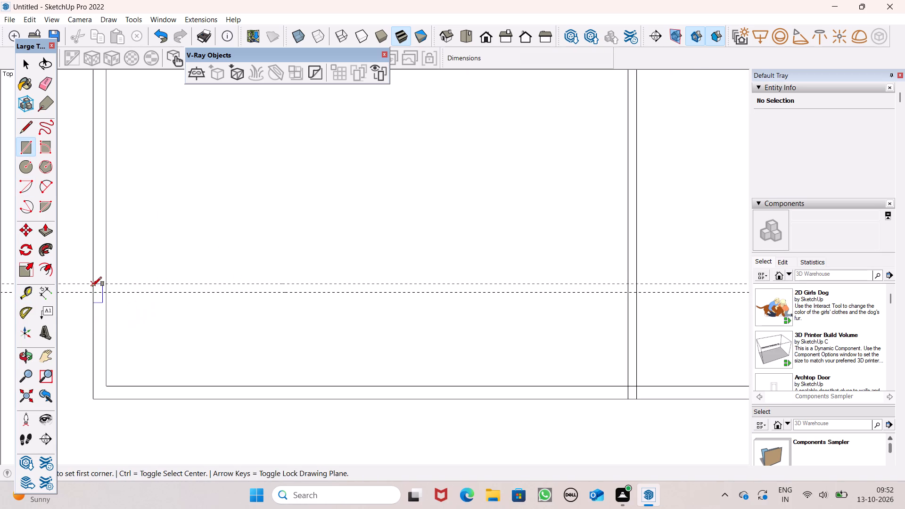
pyautogui.click(92, 286)
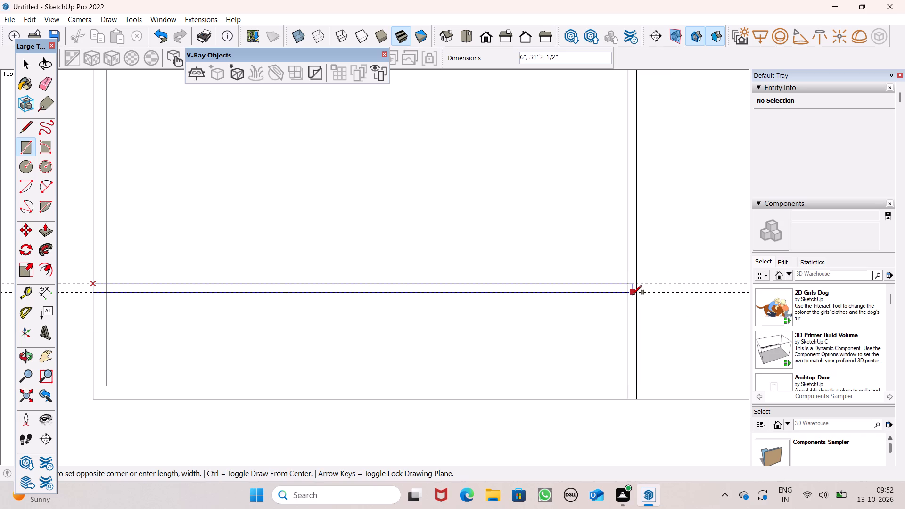
pyautogui.click(636, 294)
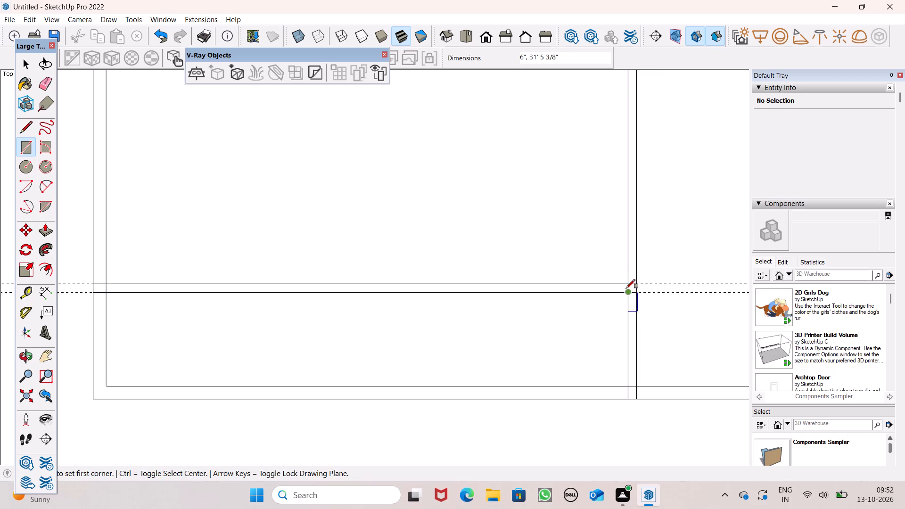
pyautogui.scroll(-6, 607, 170)
pyautogui.press('space')
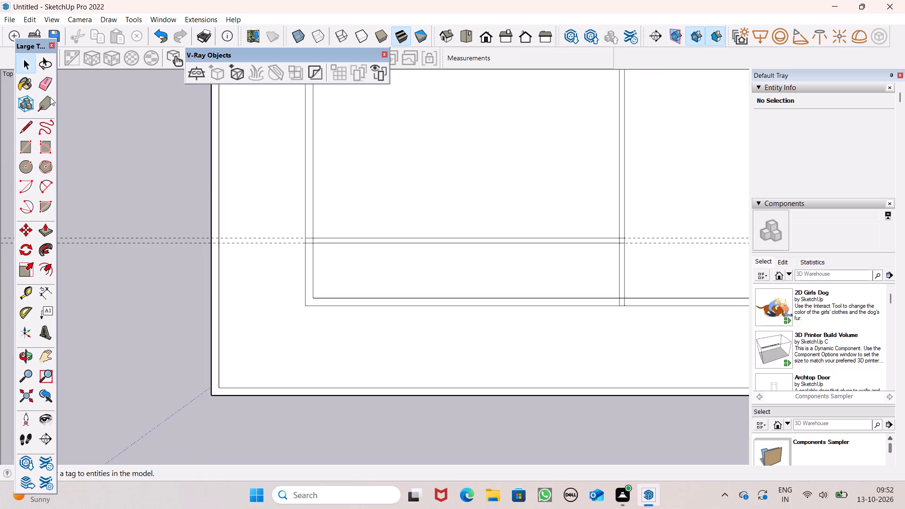
# Erase the two guides along the second 6" partition, which runs parallel to the red axis.
pyautogui.click(54, 94)
pyautogui.doubleClick(42, 77)
pyautogui.moveTo(118, 205); pyautogui.dragTo(127, 277)
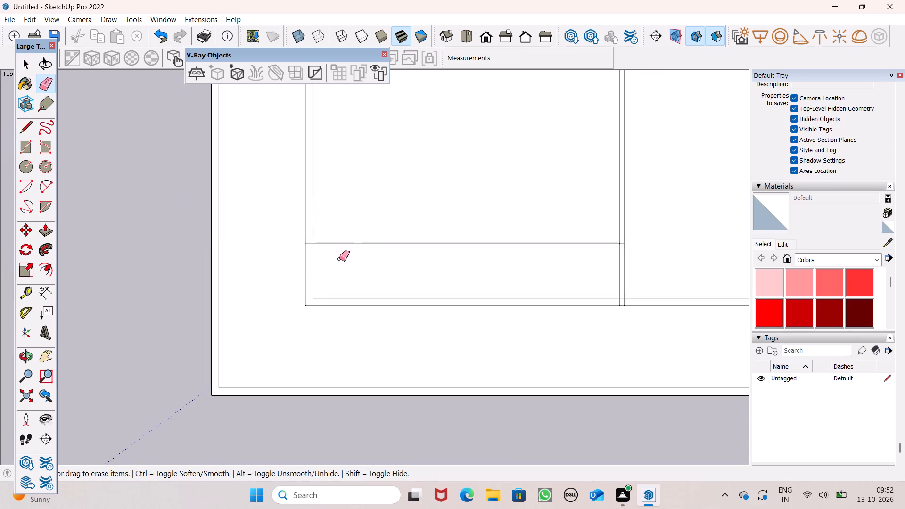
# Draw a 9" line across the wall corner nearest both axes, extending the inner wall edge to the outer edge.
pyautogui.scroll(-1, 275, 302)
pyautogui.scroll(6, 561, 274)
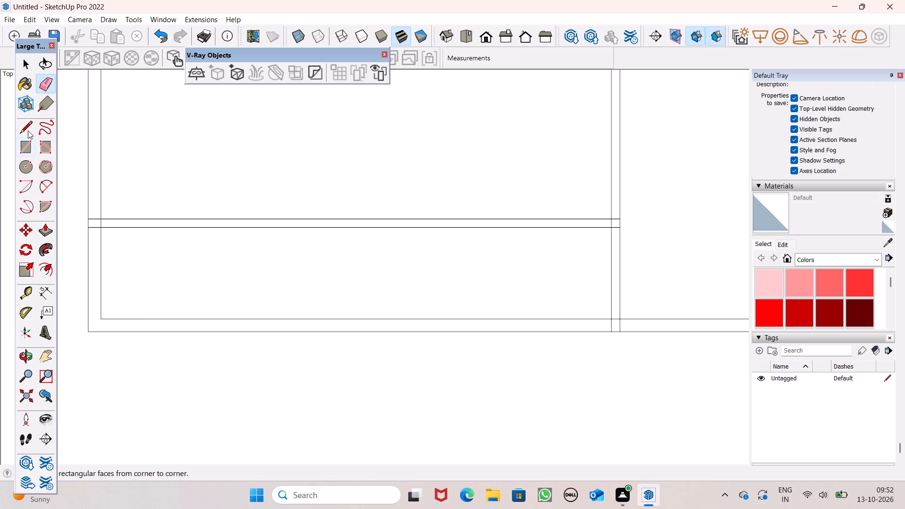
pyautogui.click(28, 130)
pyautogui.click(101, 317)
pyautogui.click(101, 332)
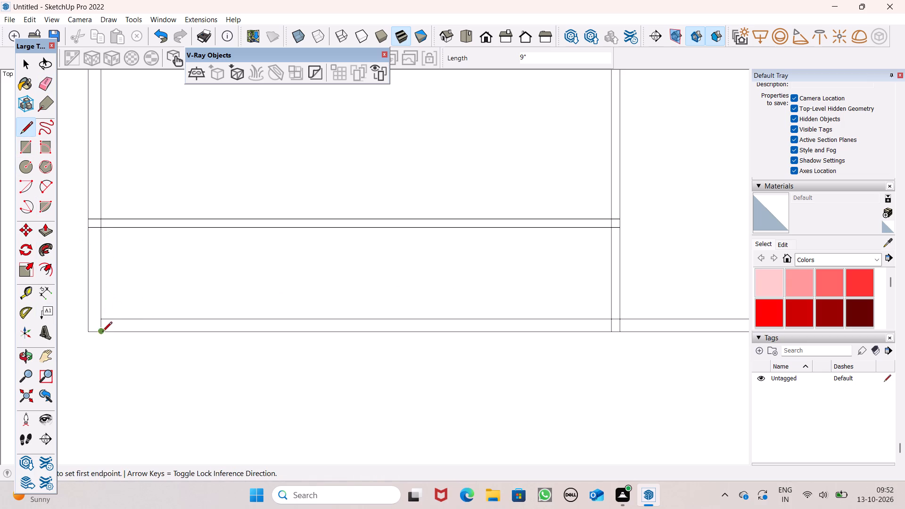
# Erase the wall lines enclosing the strip between the second partition and the red axis, up to the first partition.
pyautogui.click(50, 76)
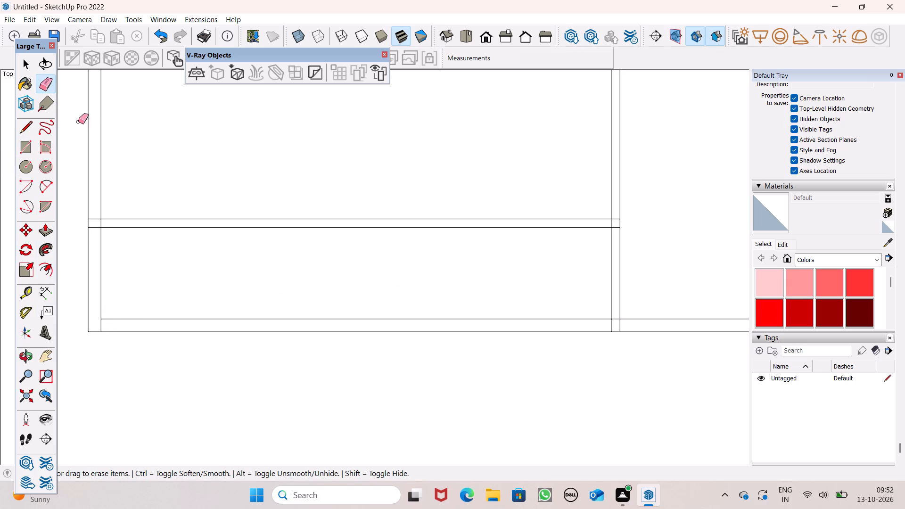
pyautogui.click(536, 344)
pyautogui.moveTo(534, 320); pyautogui.dragTo(534, 328)
pyautogui.moveTo(534, 331); pyautogui.dragTo(536, 336)
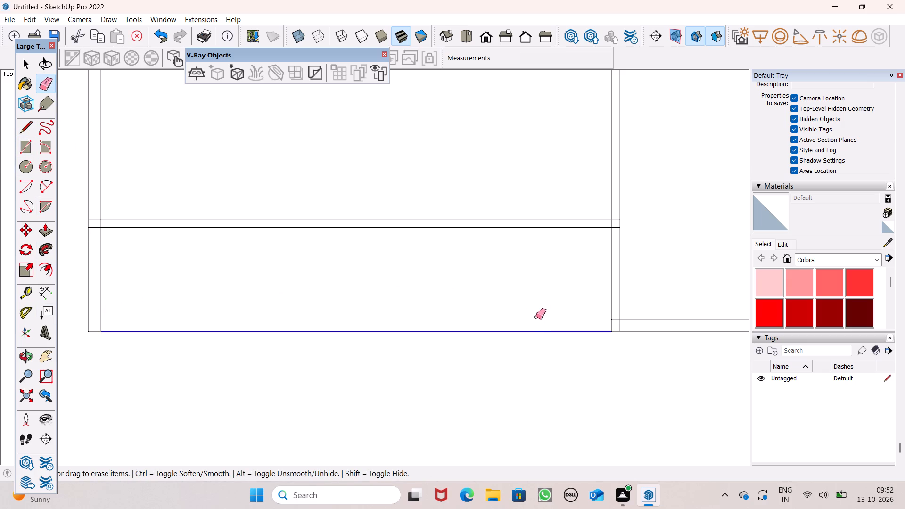
pyautogui.moveTo(96, 279); pyautogui.dragTo(93, 287)
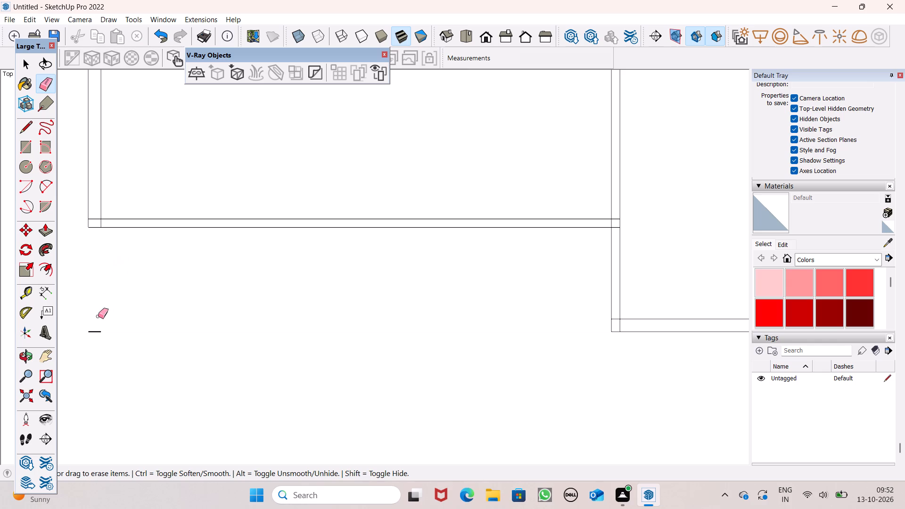
pyautogui.moveTo(101, 321); pyautogui.dragTo(100, 331)
# Erase the overlapping lines inside the corner where the second partition meets the wall nearest the green axis.
pyautogui.scroll(6, 23, 243)
pyautogui.scroll(12, 91, 189)
pyautogui.moveTo(109, 247); pyautogui.dragTo(123, 272)
# Erase the overlapping lines inside the junction of the two 6" partitions.
pyautogui.scroll(-7, 82, 243)
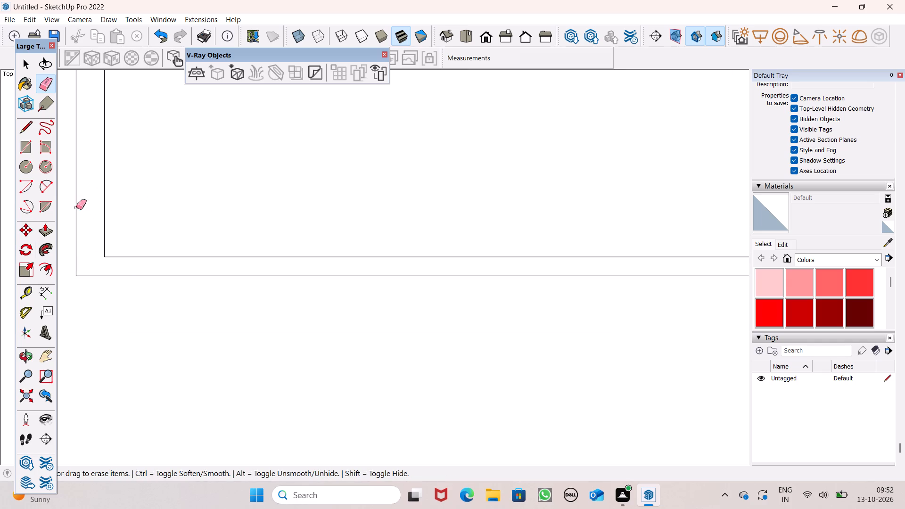
pyautogui.scroll(-6, 76, 207)
pyautogui.scroll(-4, 170, 254)
pyautogui.scroll(13, 543, 264)
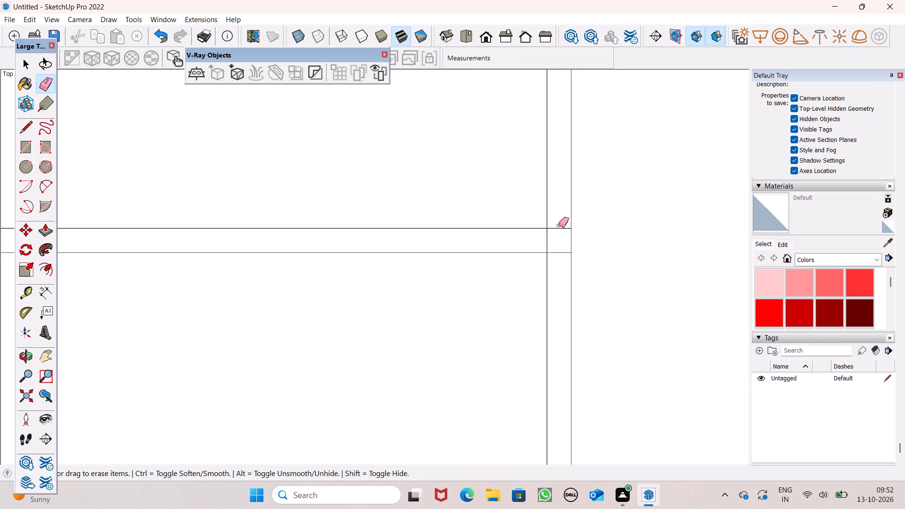
pyautogui.moveTo(561, 227); pyautogui.dragTo(553, 249)
pyautogui.moveTo(553, 249); pyautogui.dragTo(556, 263)
# Erase the overlapping lines inside the corner where the first partition meets the wall nearest the red axis.
pyautogui.scroll(-6, 533, 193)
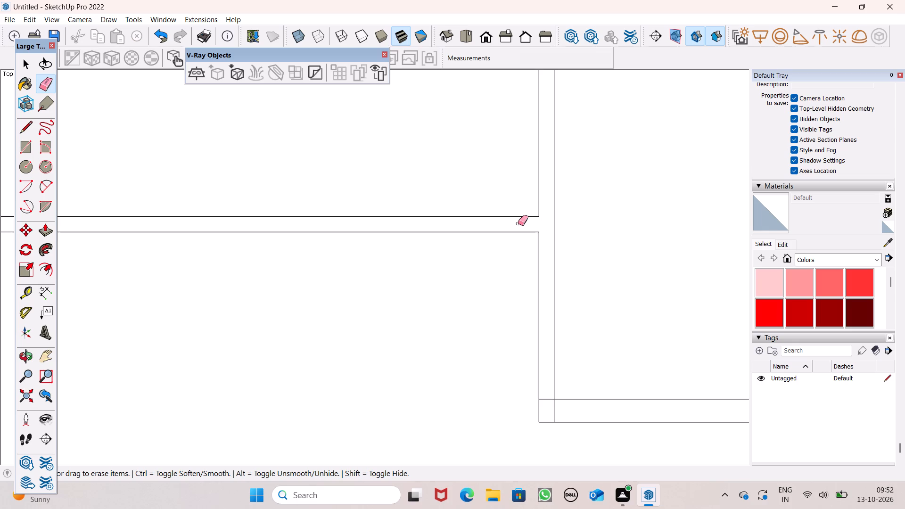
pyautogui.scroll(-2, 519, 298)
pyautogui.scroll(6, 556, 386)
pyautogui.moveTo(533, 385); pyautogui.dragTo(541, 397)
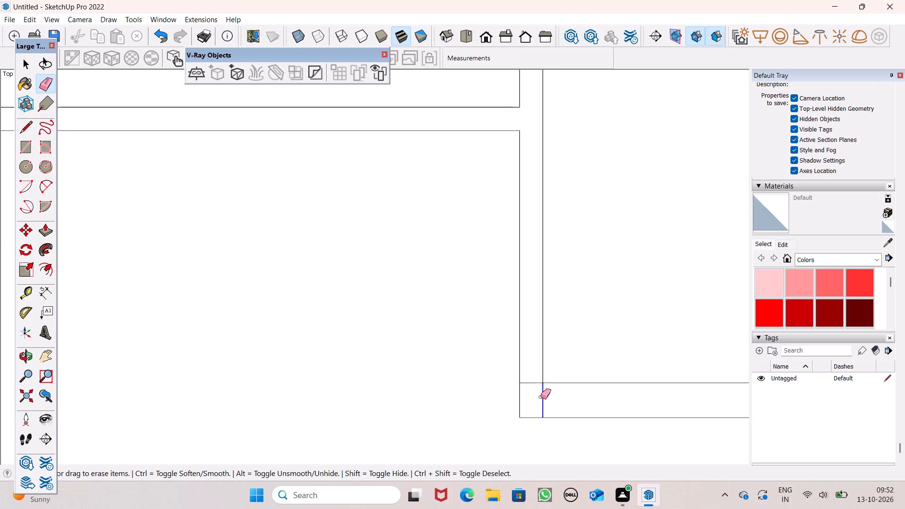
pyautogui.moveTo(541, 397); pyautogui.dragTo(532, 376)
pyautogui.scroll(-8, 436, 315)
pyautogui.scroll(-8, 304, 311)
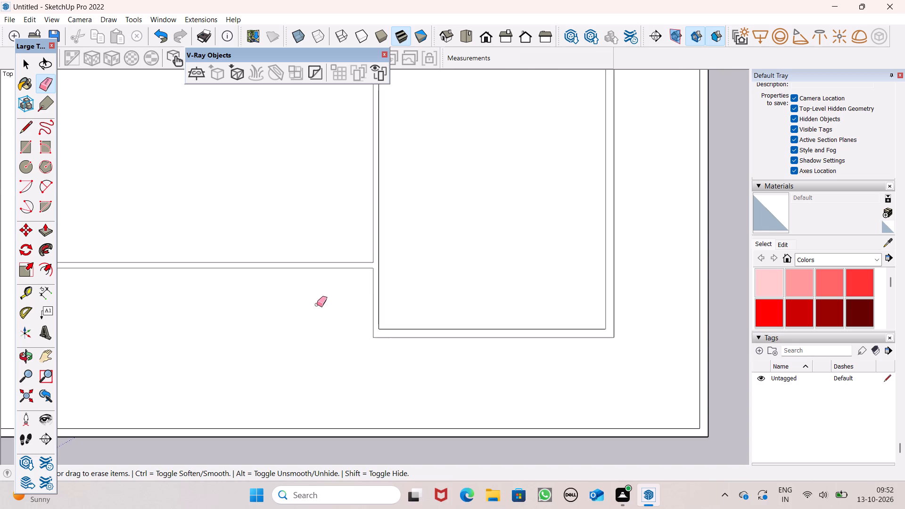
# Erase the overlapping lines inside the junction where the first partition meets the wall farthest from the red axis.
pyautogui.scroll(-6, 466, 332)
pyautogui.scroll(-2, 506, 359)
pyautogui.scroll(7, 432, 157)
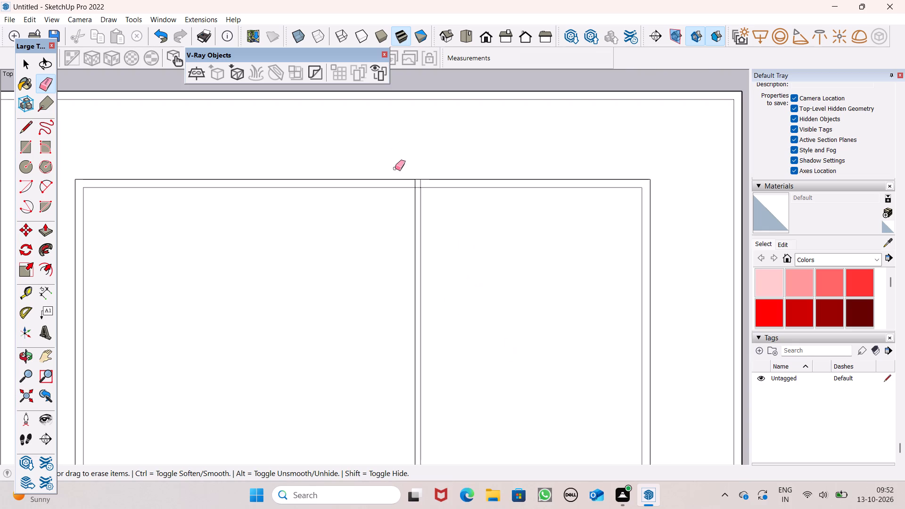
pyautogui.scroll(6, 385, 172)
pyautogui.scroll(7, 456, 208)
pyautogui.moveTo(420, 184); pyautogui.dragTo(448, 185)
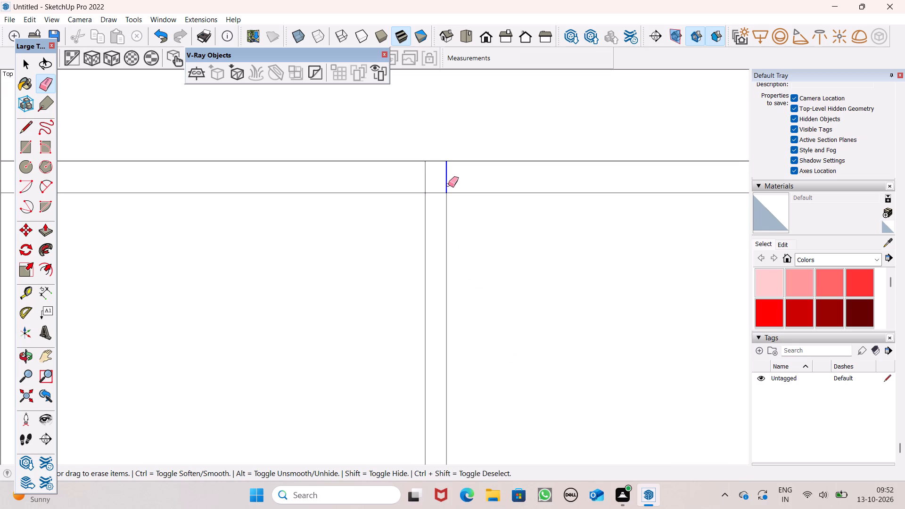
pyautogui.moveTo(448, 185); pyautogui.dragTo(425, 187)
pyautogui.moveTo(438, 186); pyautogui.dragTo(434, 189)
pyautogui.press('space')
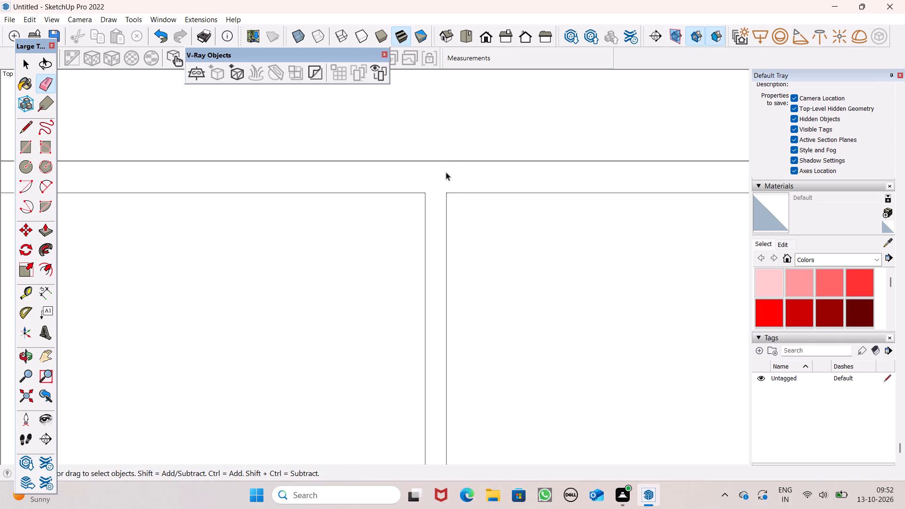
pyautogui.scroll(-5, 443, 177)
pyautogui.click(803, 490)
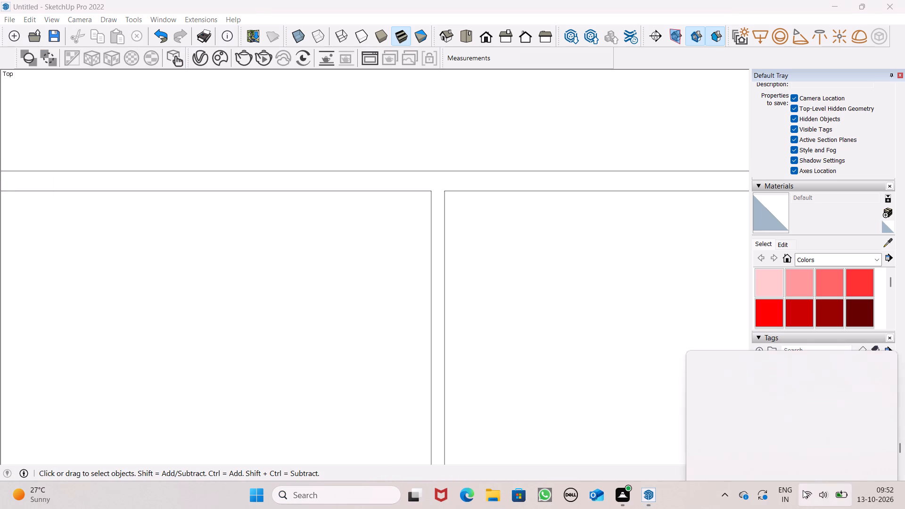
pyautogui.click(572, 404)
# Push/Pull the connected face of the interior walls and partitions upward from the slab, entering 10' as the height.
pyautogui.scroll(-6, 527, 282)
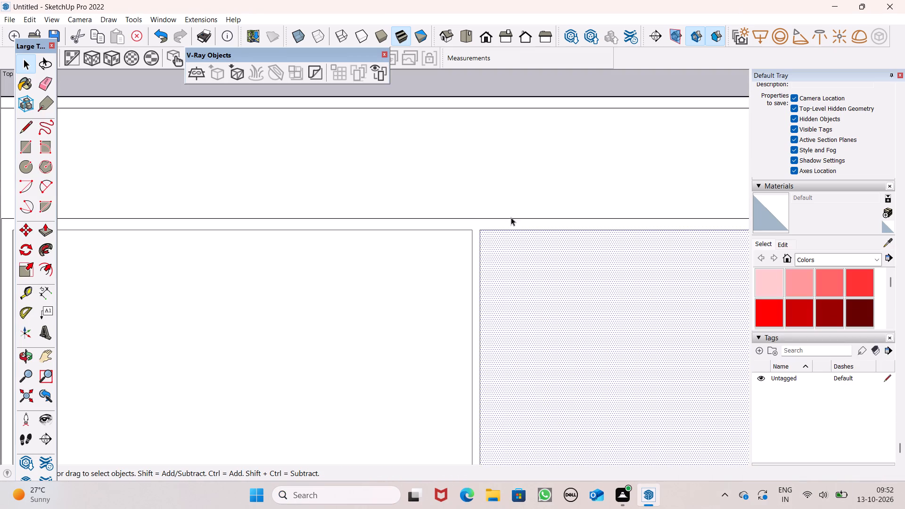
pyautogui.scroll(-8, 489, 204)
pyautogui.press('space')
pyautogui.click(156, 204)
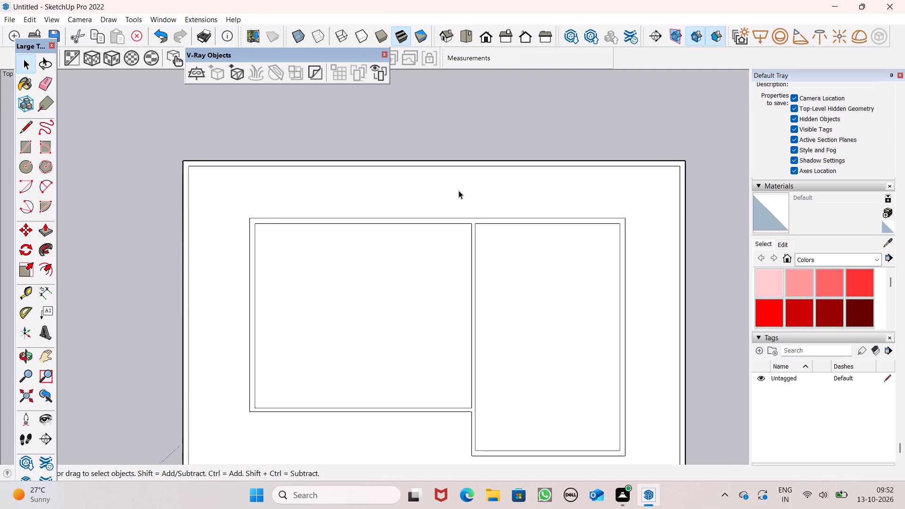
pyautogui.scroll(-2, 459, 193)
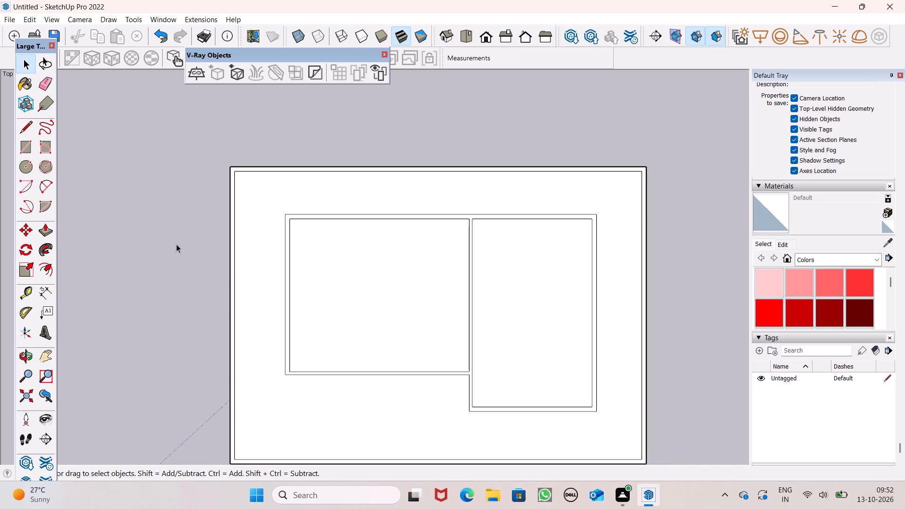
pyautogui.click(46, 233)
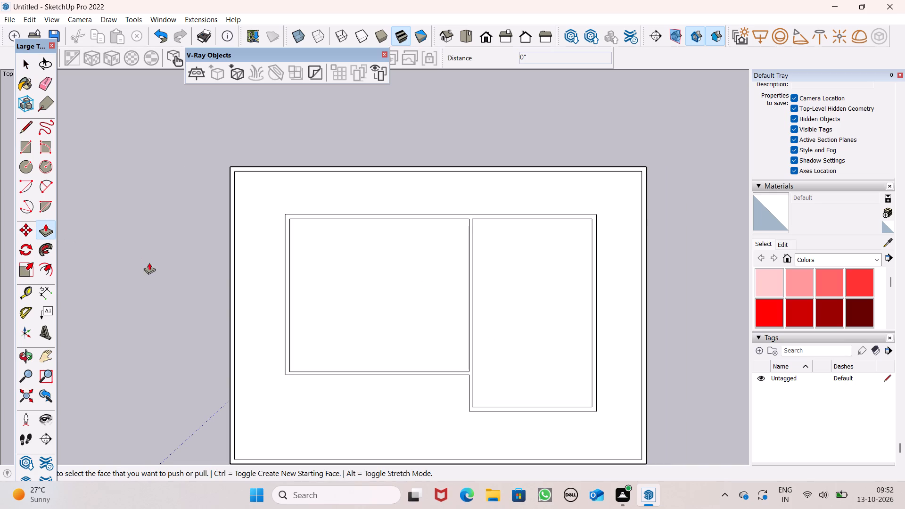
pyautogui.scroll(-1, 180, 279)
pyautogui.scroll(1, 354, 392)
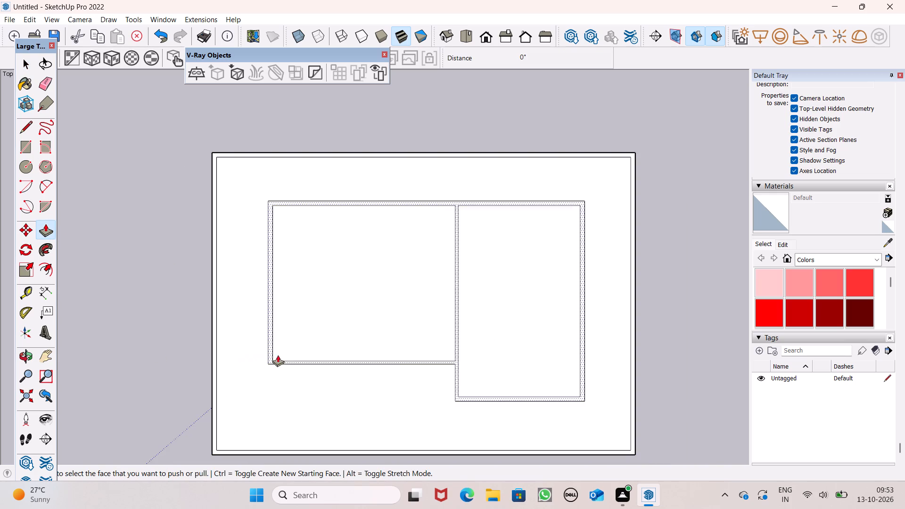
pyautogui.scroll(3, 279, 355)
pyautogui.moveTo(267, 361); pyautogui.dragTo(264, 335)
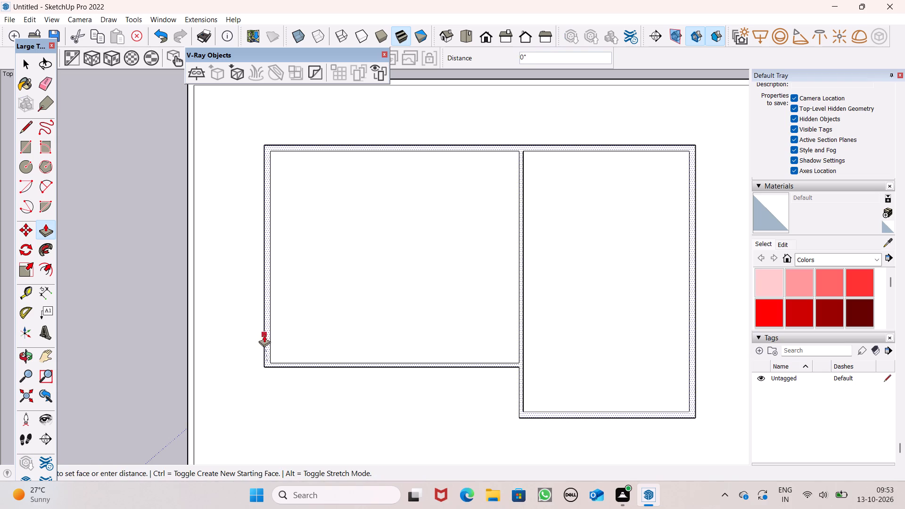
pyautogui.moveTo(264, 335); pyautogui.dragTo(224, 337)
pyautogui.click(224, 337)
pyautogui.press('1')
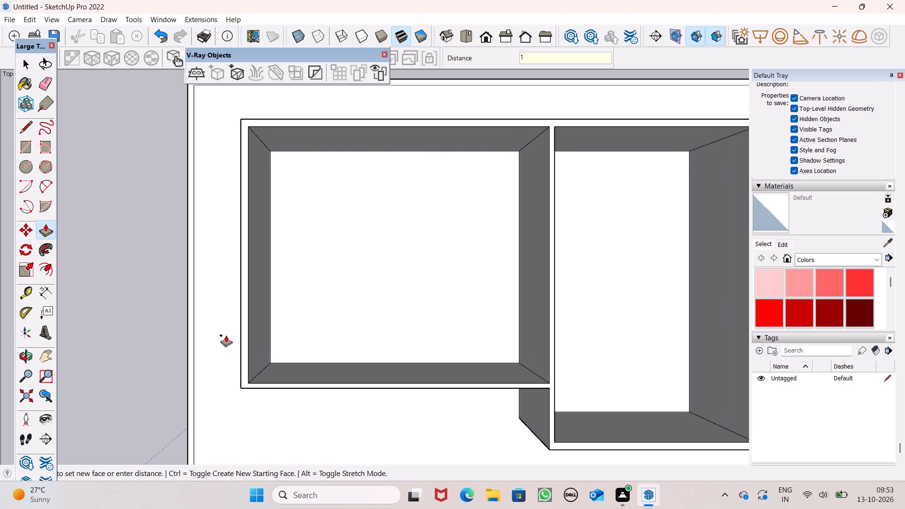
pyautogui.click(226, 335)
pyautogui.write("0'")
pyautogui.press('Return')
# Examine the raised walls in 3D from the side where the narrower room projects.
pyautogui.scroll(-3, 477, 278)
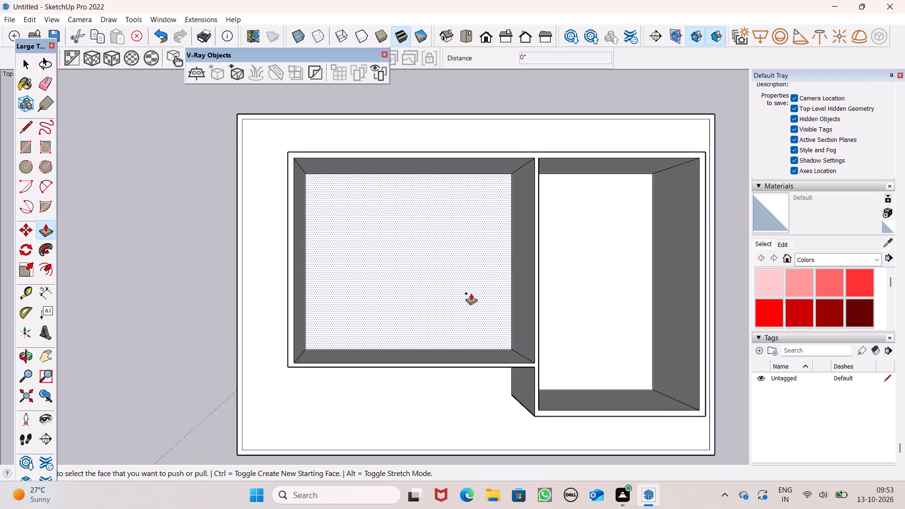
pyautogui.moveTo(541, 334); pyautogui.dragTo(523, 170, button='middle')
pyautogui.scroll(1, 523, 169)
pyautogui.moveTo(519, 367); pyautogui.dragTo(562, 197, button='middle')
pyautogui.scroll(1, 562, 197)
pyautogui.scroll(-5, 562, 197)
pyautogui.moveTo(543, 297); pyautogui.dragTo(540, 327, button='middle')
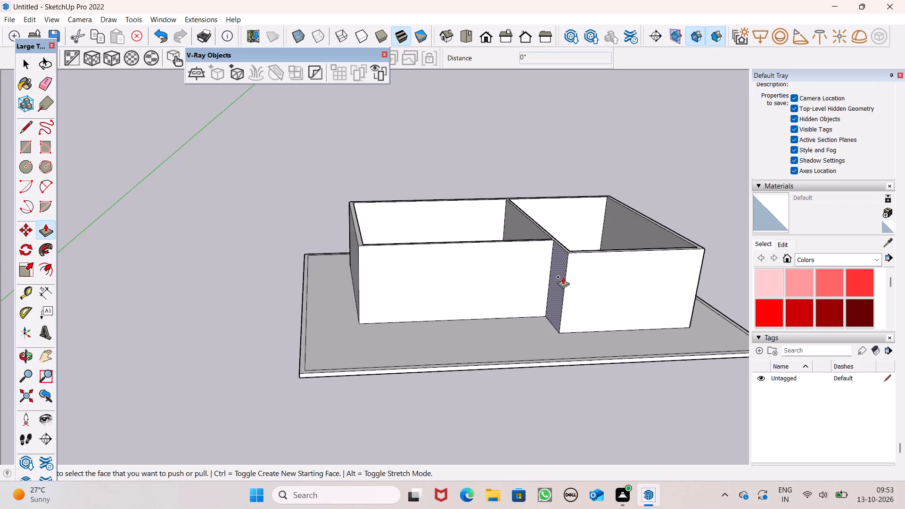
pyautogui.scroll(1, 577, 269)
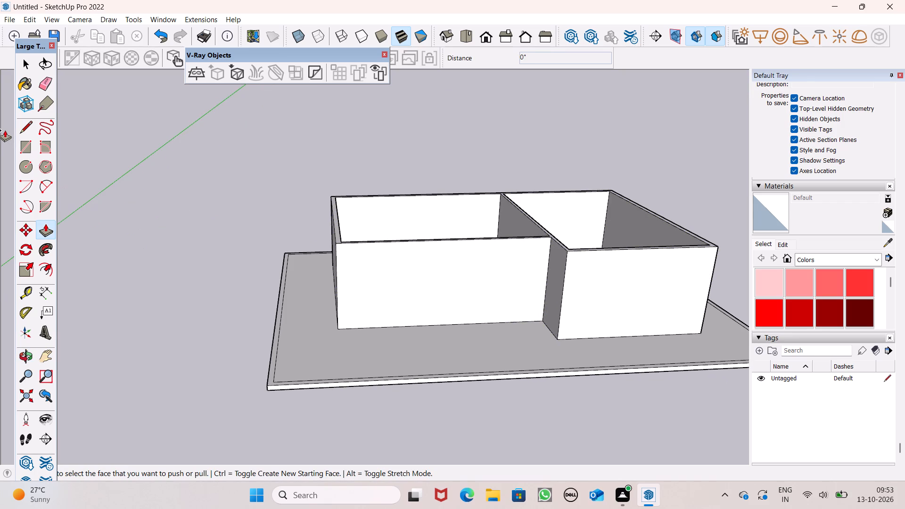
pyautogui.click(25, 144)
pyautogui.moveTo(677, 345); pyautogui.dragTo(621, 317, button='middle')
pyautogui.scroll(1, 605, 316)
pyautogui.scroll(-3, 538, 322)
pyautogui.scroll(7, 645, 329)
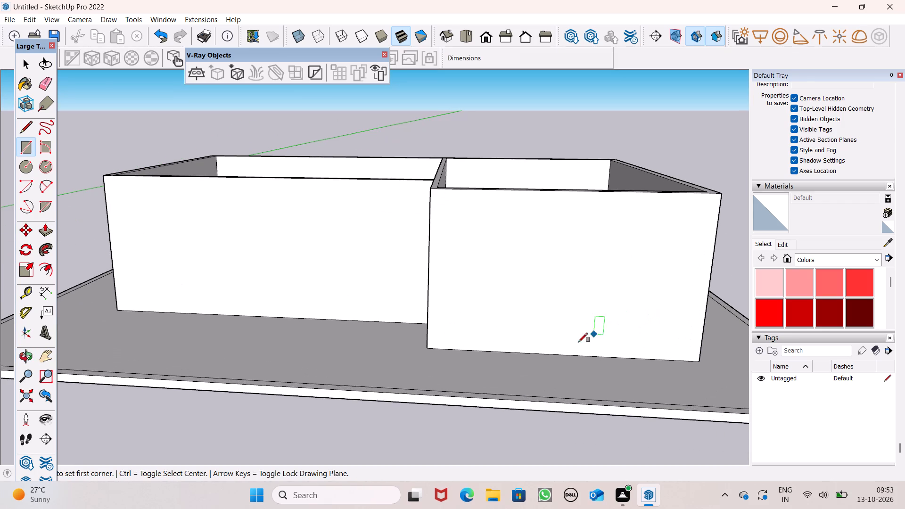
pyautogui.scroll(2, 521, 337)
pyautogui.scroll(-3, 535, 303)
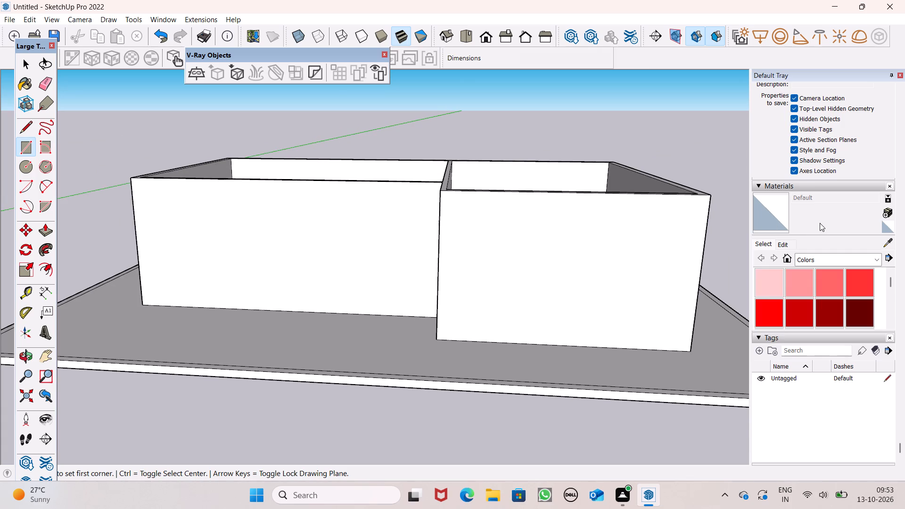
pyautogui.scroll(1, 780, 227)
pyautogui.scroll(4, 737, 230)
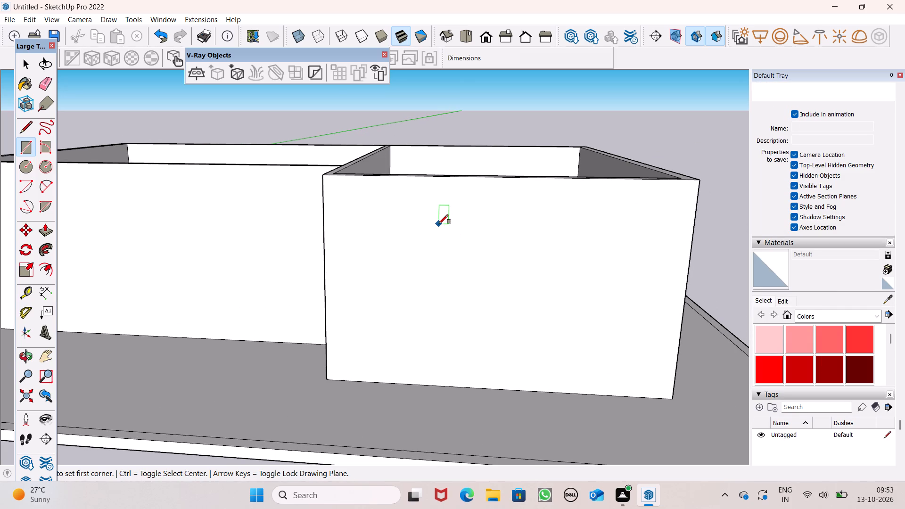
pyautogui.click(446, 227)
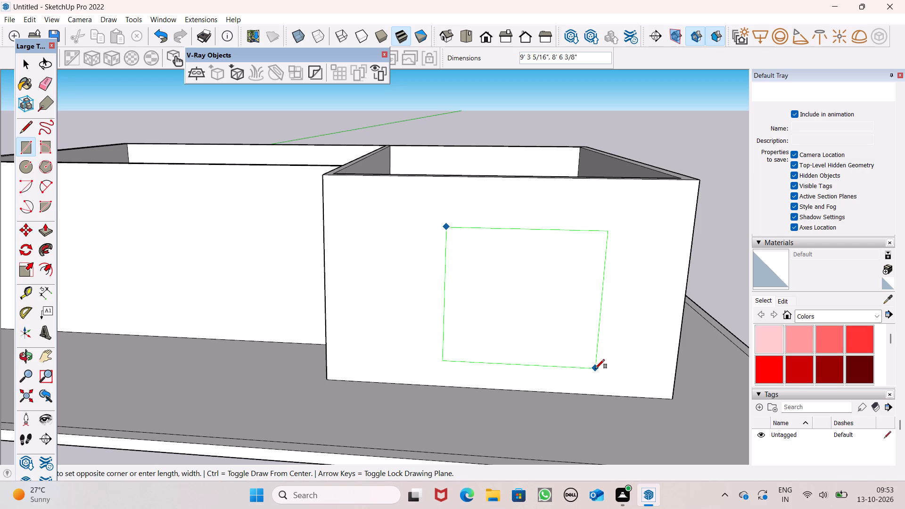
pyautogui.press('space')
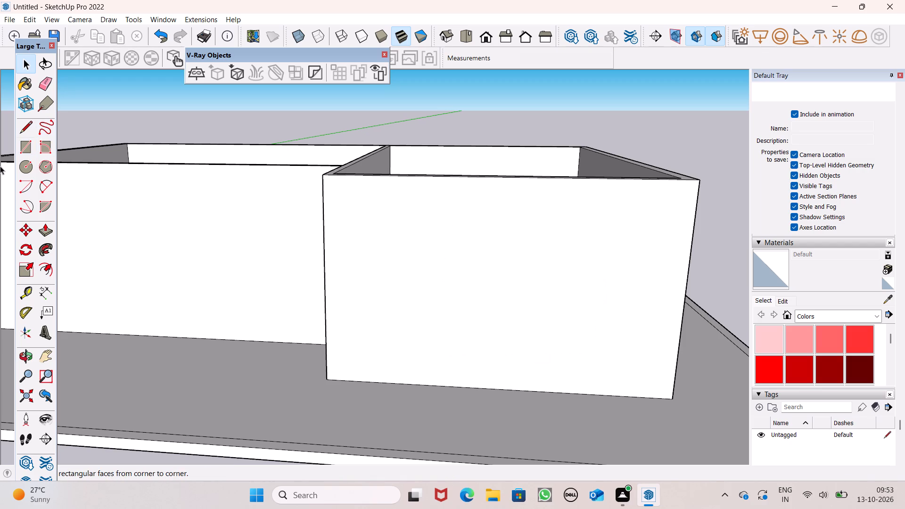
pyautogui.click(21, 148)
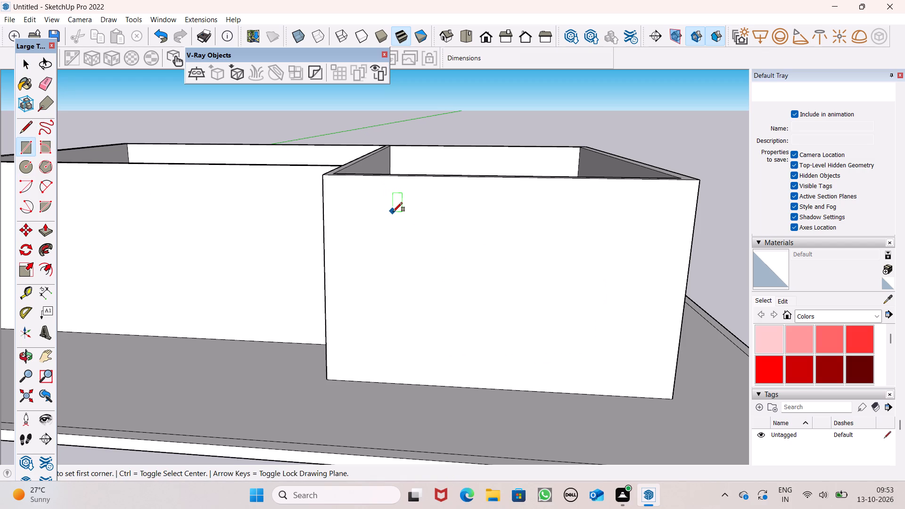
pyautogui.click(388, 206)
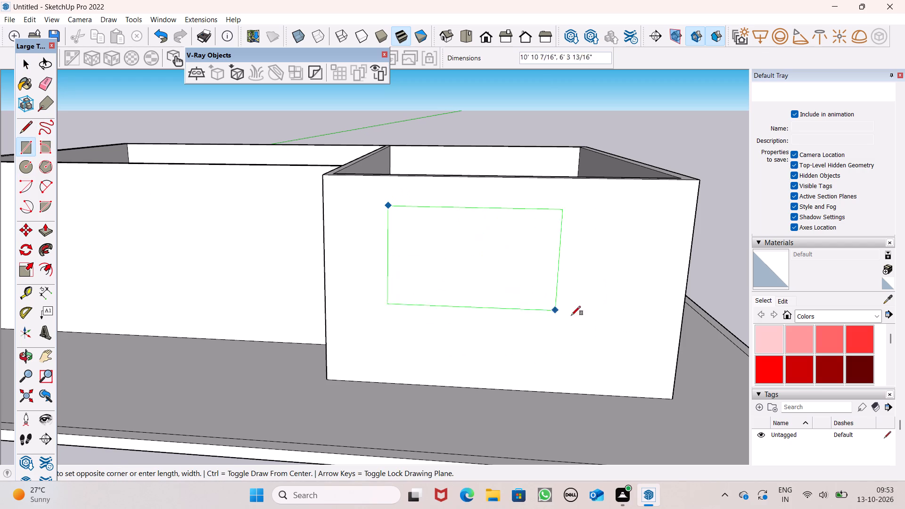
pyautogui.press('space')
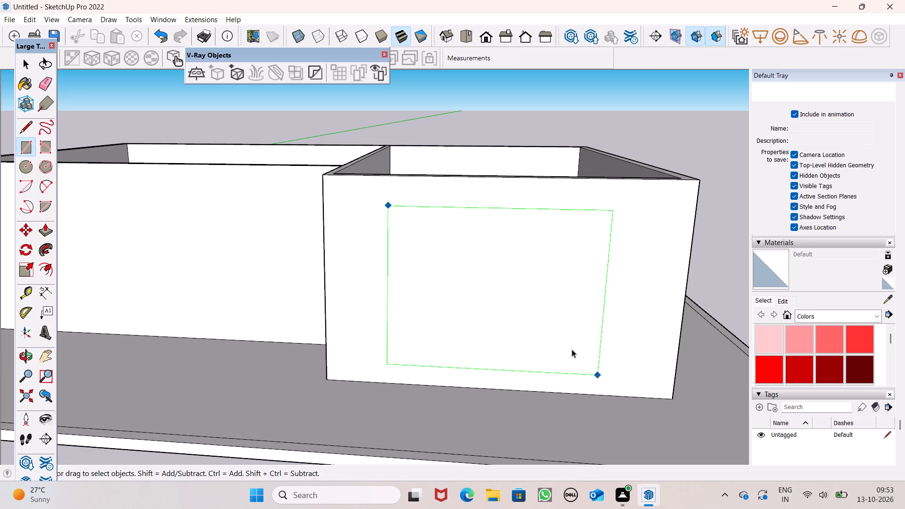
# Draw a window rectangle about 11' wide by 9' 9" high on the front outer wall face of the projecting room.
pyautogui.moveTo(32, 152); pyautogui.dragTo(37, 148)
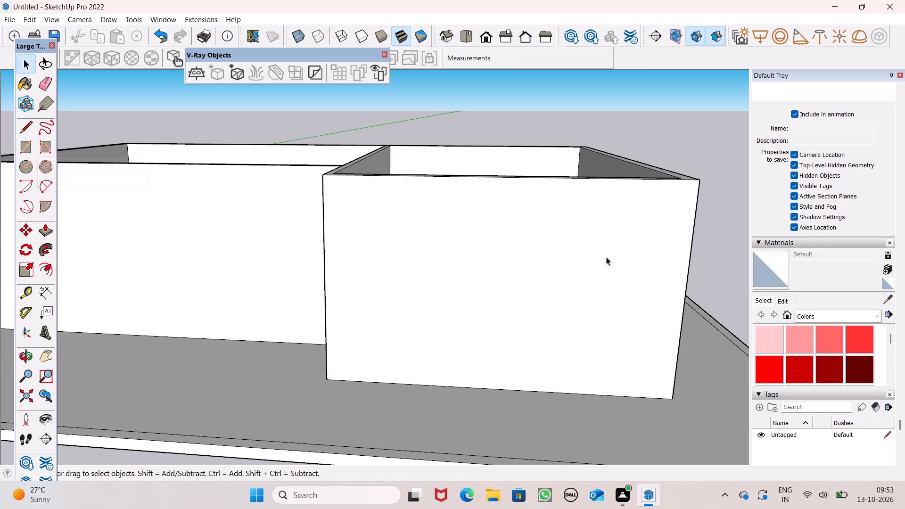
pyautogui.click(26, 146)
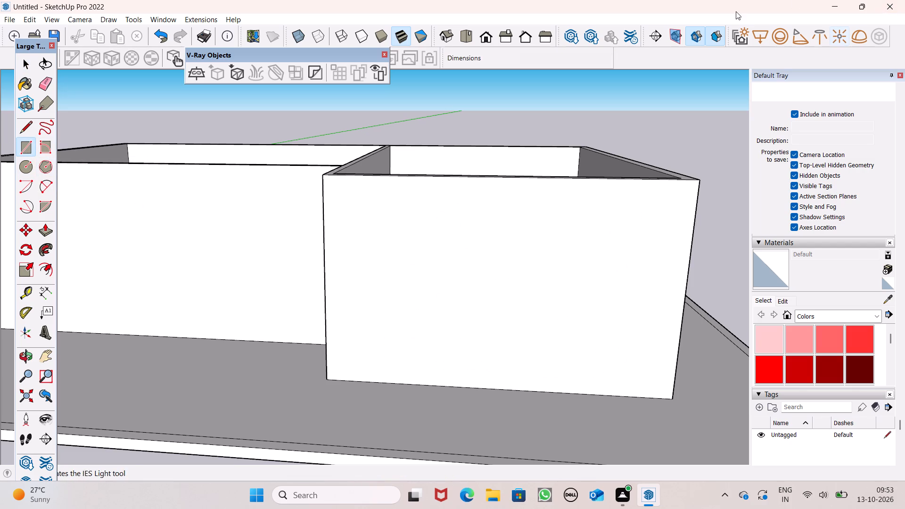
pyautogui.scroll(-3, 447, 273)
pyautogui.moveTo(400, 340); pyautogui.dragTo(417, 317, button='middle')
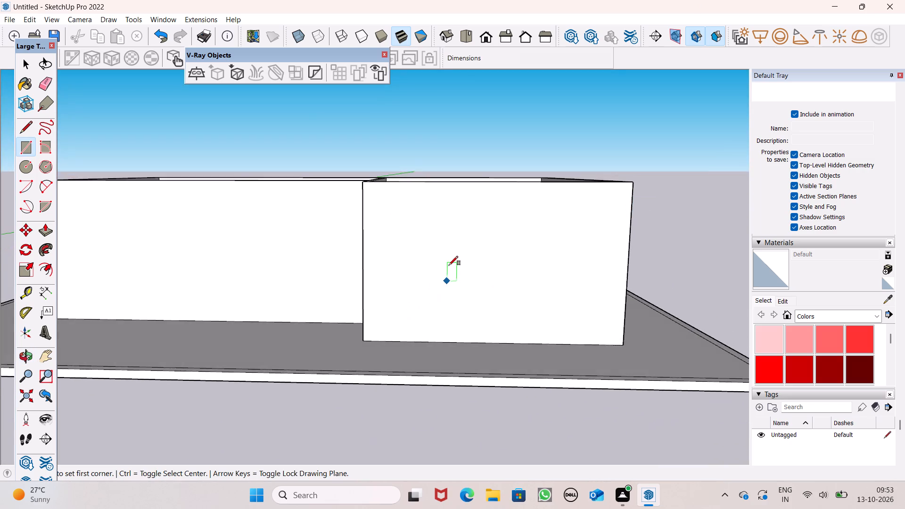
pyautogui.scroll(3, 450, 250)
pyautogui.click(423, 186)
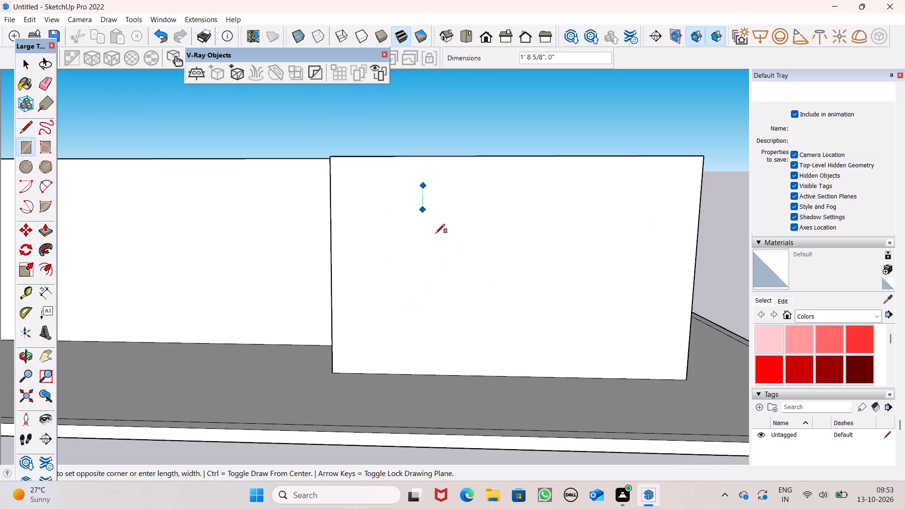
pyautogui.click(601, 353)
# Draw a 4' by 7' door rectangle at the base of the larger room's front outer wall, near the projecting room.
pyautogui.scroll(-4, 491, 309)
pyautogui.moveTo(492, 356); pyautogui.dragTo(509, 464, button='middle')
pyautogui.scroll(1, 508, 467)
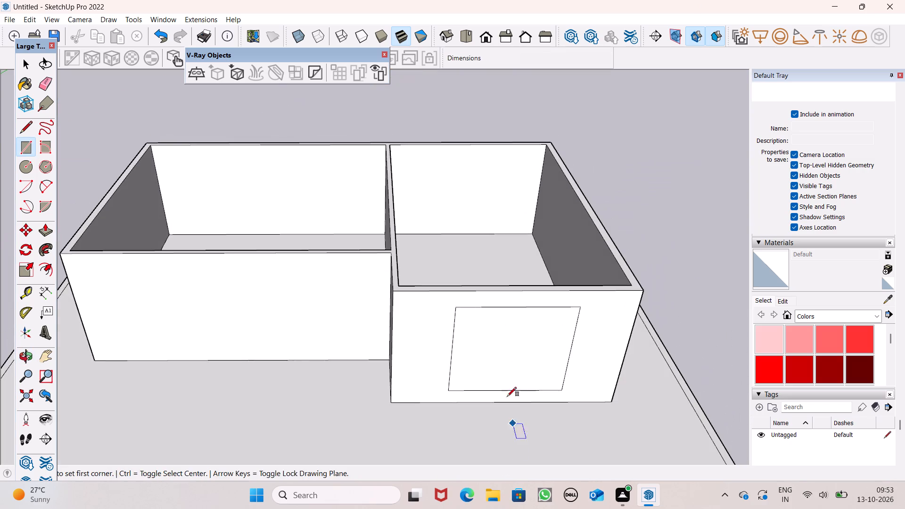
pyautogui.scroll(1, 380, 345)
pyautogui.moveTo(380, 345); pyautogui.dragTo(391, 271, button='middle')
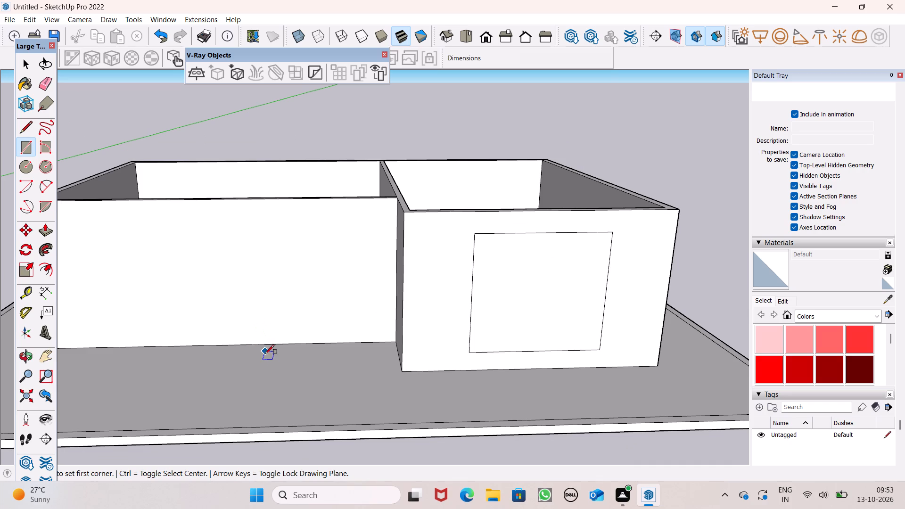
pyautogui.scroll(1, 265, 351)
pyautogui.scroll(-1, 385, 320)
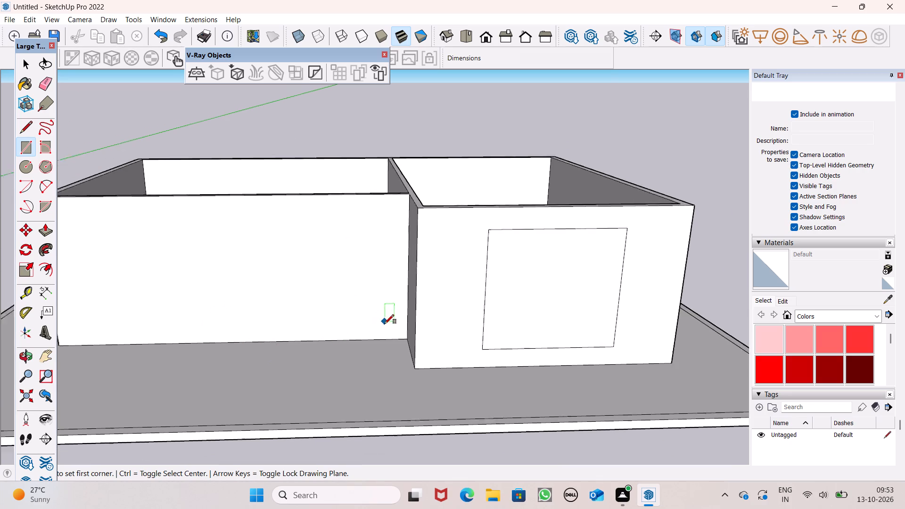
pyautogui.scroll(-3, 385, 324)
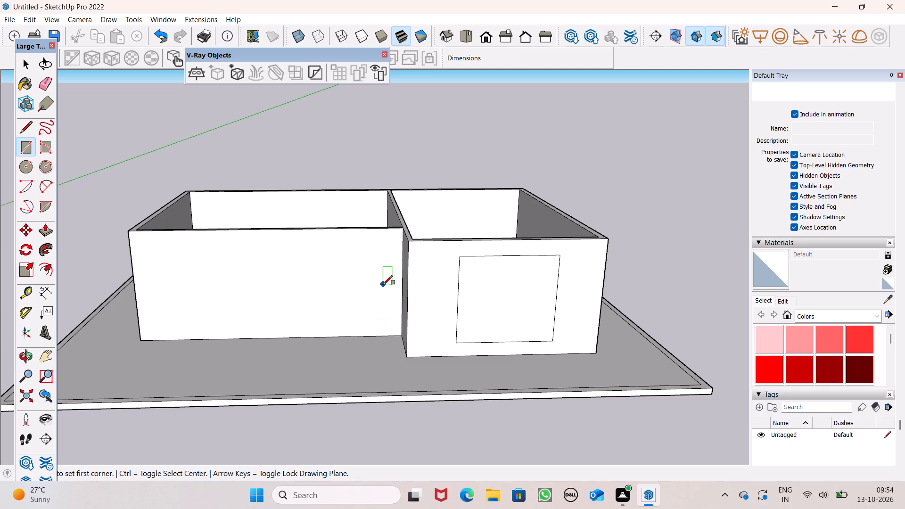
pyautogui.moveTo(349, 303); pyautogui.dragTo(329, 372, button='middle')
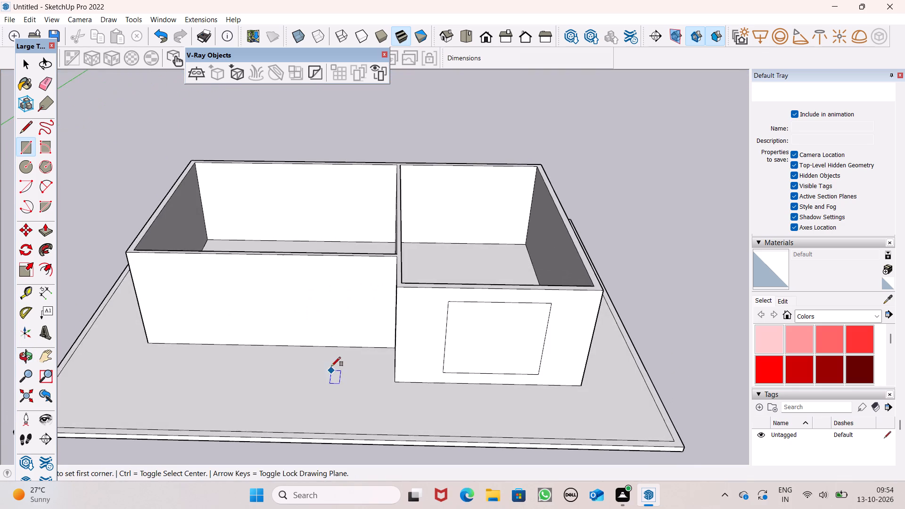
pyautogui.scroll(6, 312, 354)
pyautogui.click(296, 337)
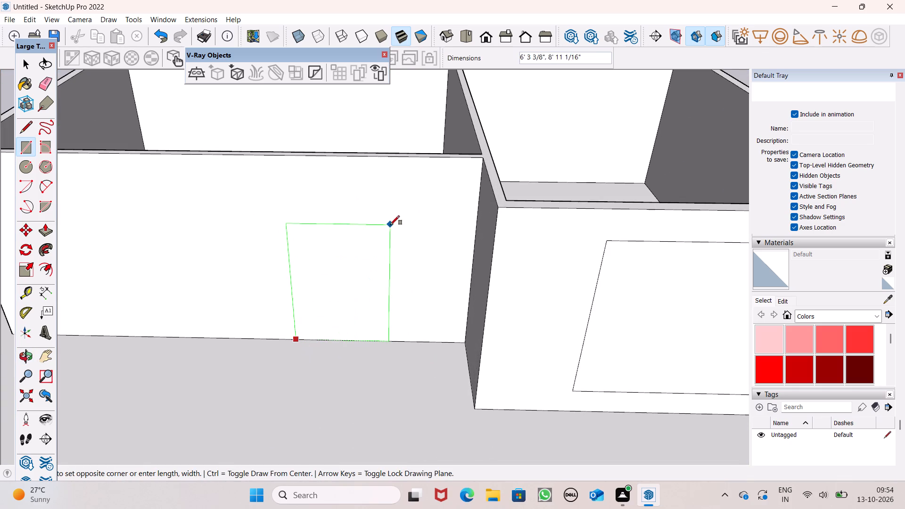
pyautogui.press('4')
pyautogui.write("',7'")
pyautogui.press('Return')
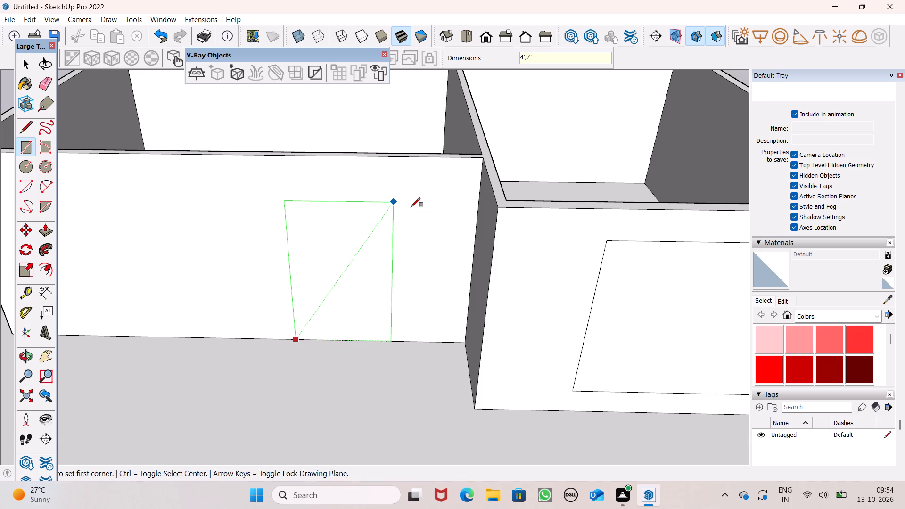
pyautogui.press('space')
pyautogui.scroll(-4, 531, 268)
pyautogui.moveTo(491, 279); pyautogui.dragTo(553, 154, button='middle')
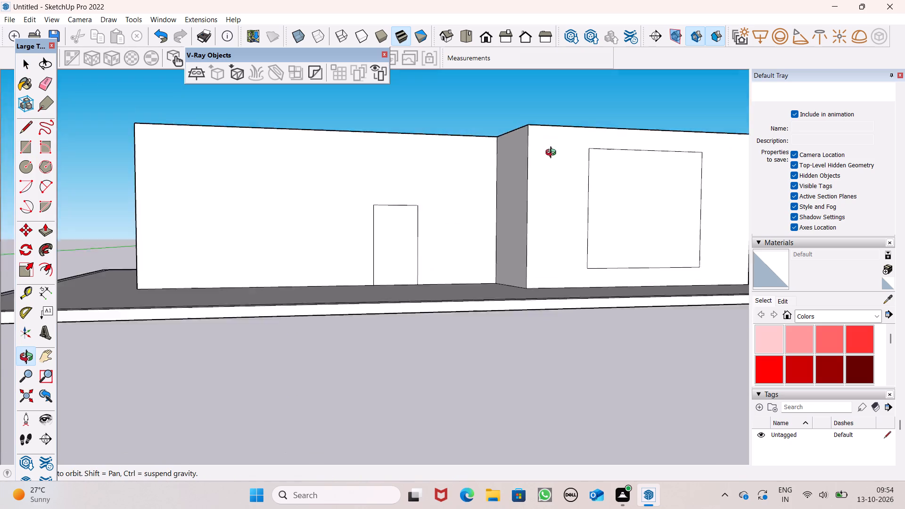
pyautogui.moveTo(553, 154); pyautogui.dragTo(529, 183, button='middle')
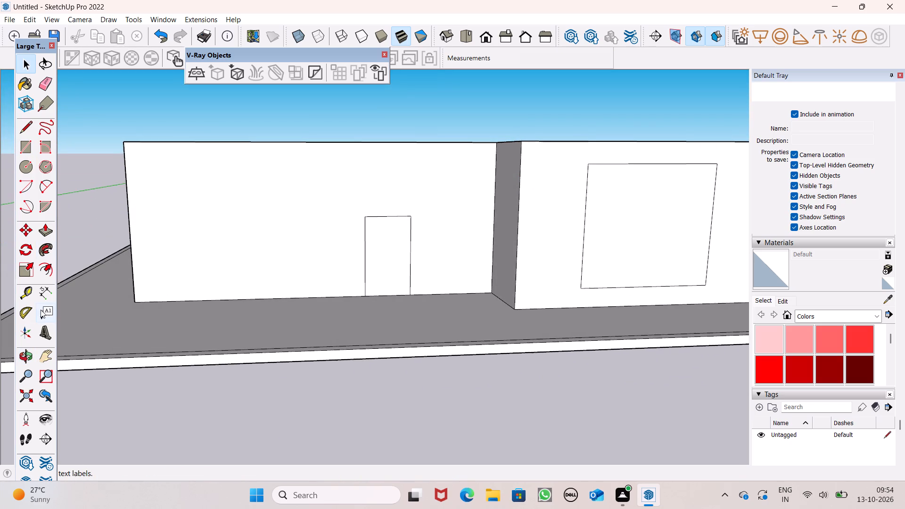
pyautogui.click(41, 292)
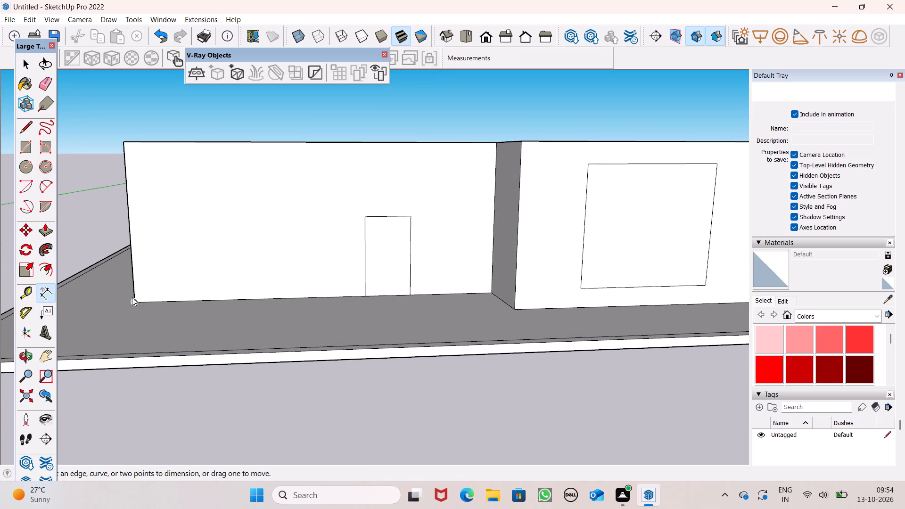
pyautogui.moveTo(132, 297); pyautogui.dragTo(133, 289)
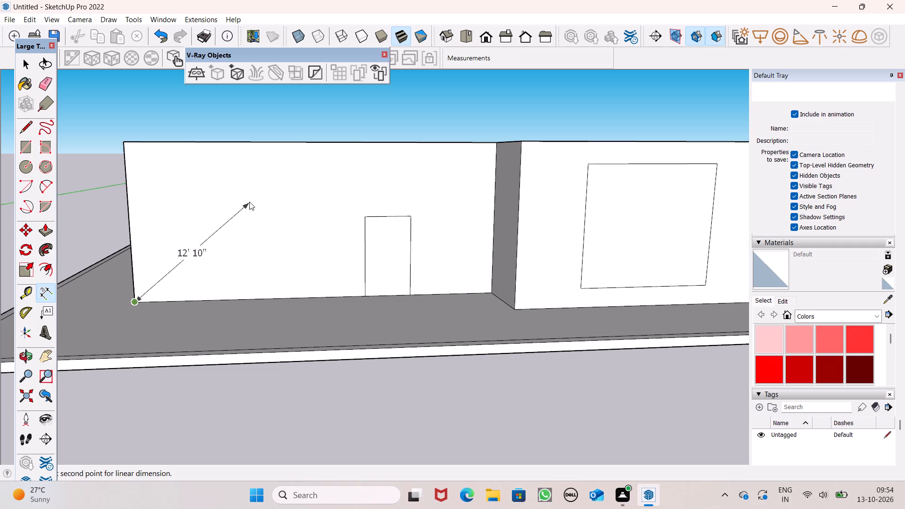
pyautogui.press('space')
# Erase the door rectangle from the larger room's front outer wall.
pyautogui.scroll(-2, 255, 194)
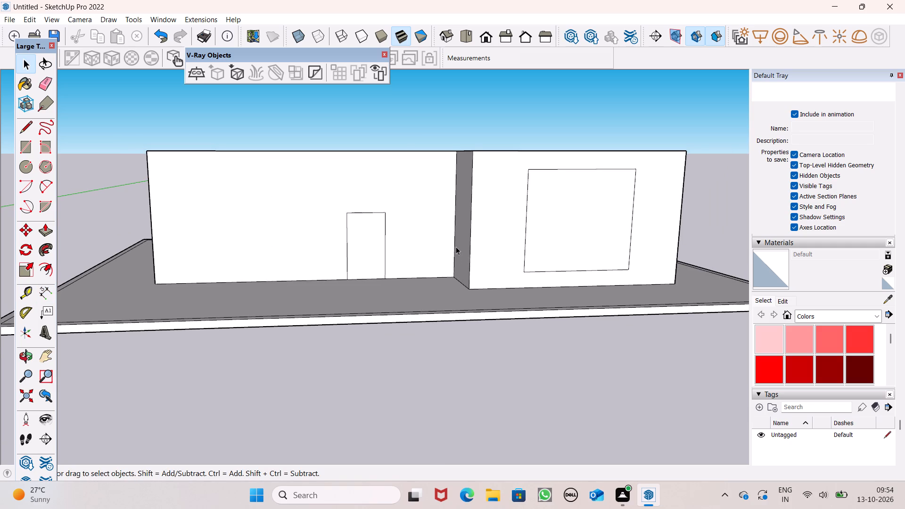
pyautogui.scroll(1, 456, 246)
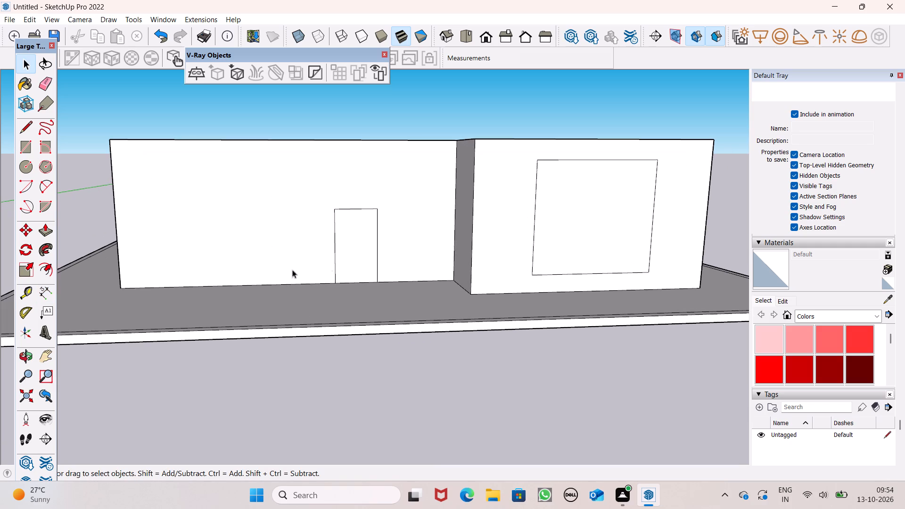
pyautogui.click(42, 82)
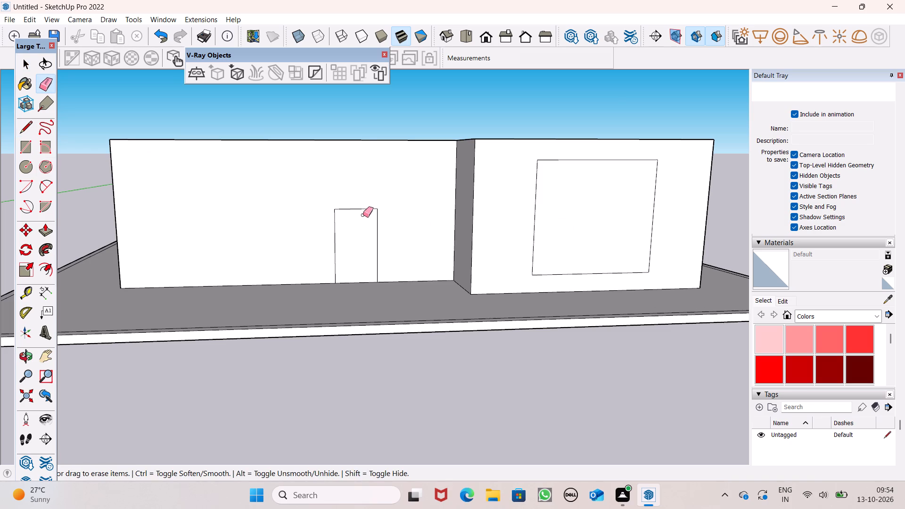
pyautogui.moveTo(356, 211); pyautogui.dragTo(344, 214)
# Draw a 3' by 1' rectangle flat on the ground in front of the base slab.
pyautogui.scroll(-3, 345, 303)
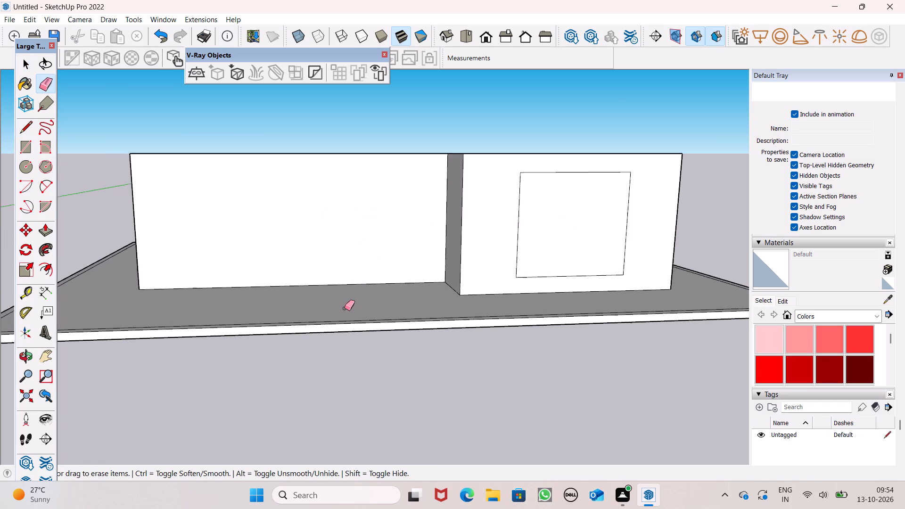
pyautogui.scroll(-2, 345, 308)
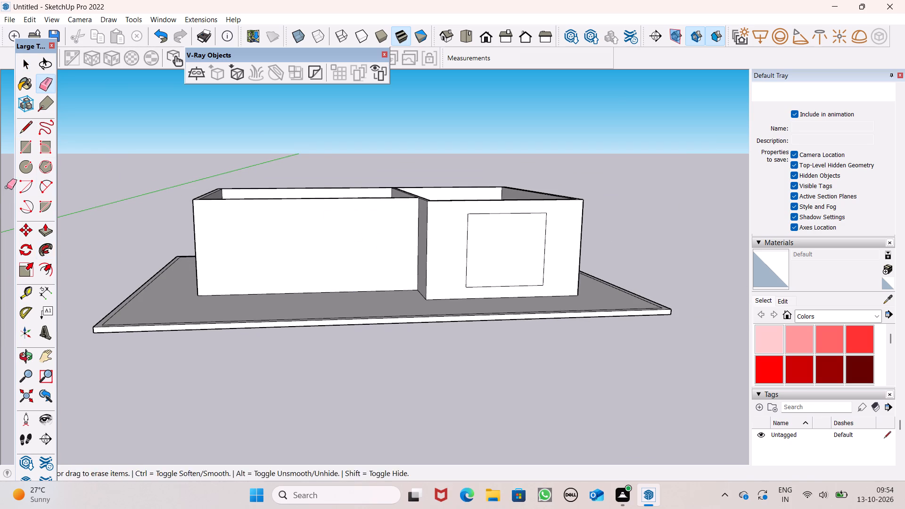
pyautogui.click(26, 154)
pyautogui.click(276, 396)
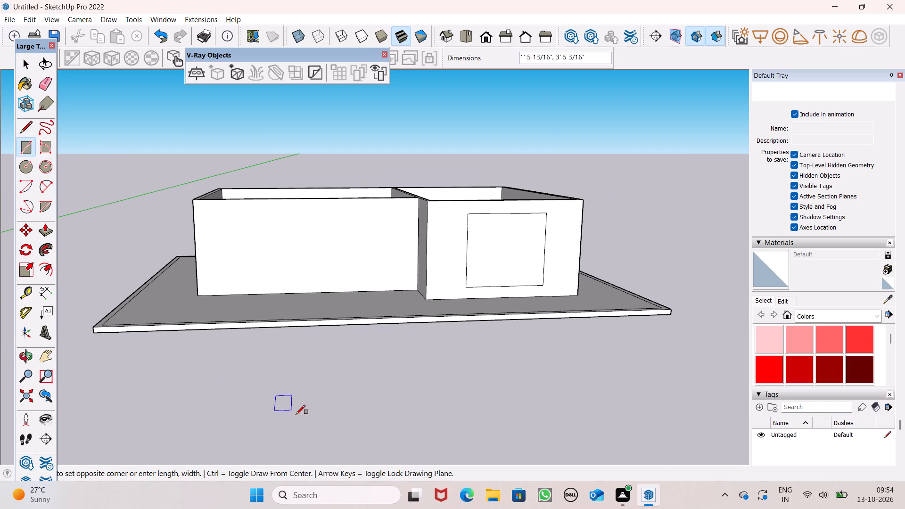
pyautogui.press('3')
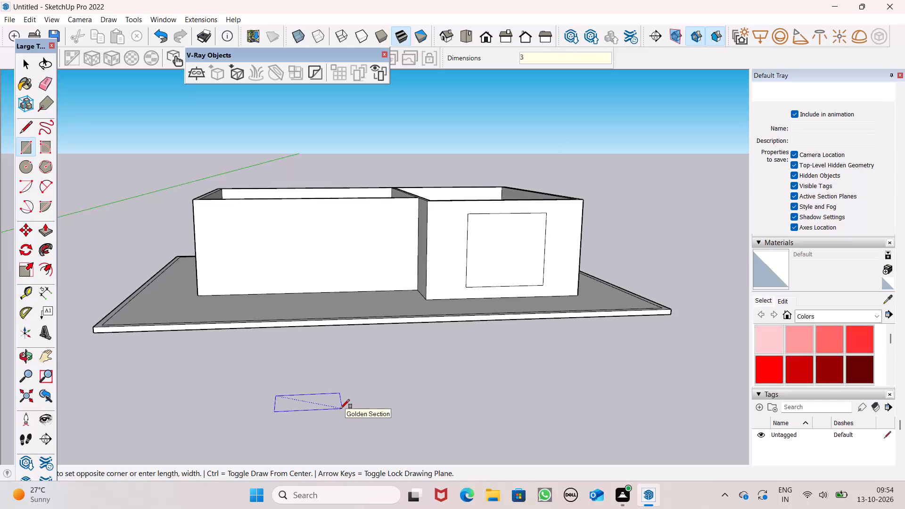
pyautogui.write("',1")
pyautogui.press("'")
pyautogui.press('Return')
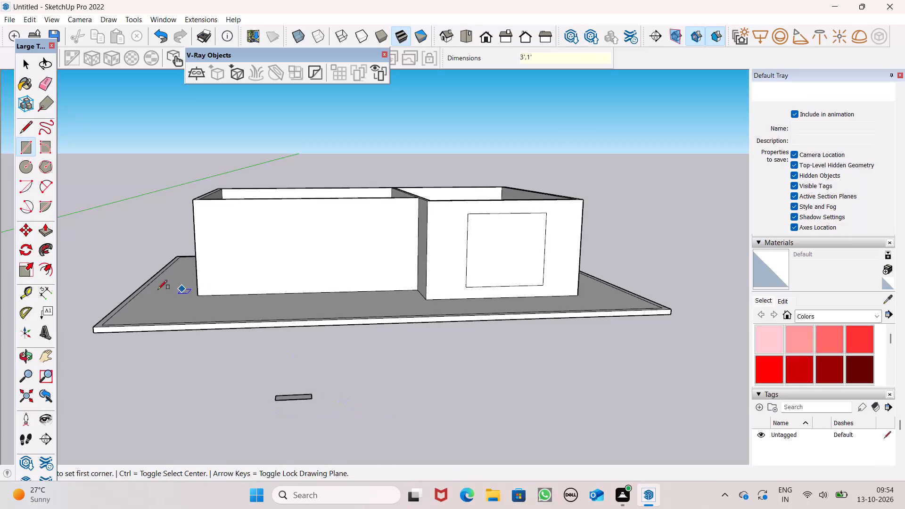
# Push/Pull the small ground rectangle upward into a block, entering 8" as the height.
pyautogui.moveTo(42, 233); pyautogui.dragTo(49, 233)
pyautogui.scroll(2, 292, 398)
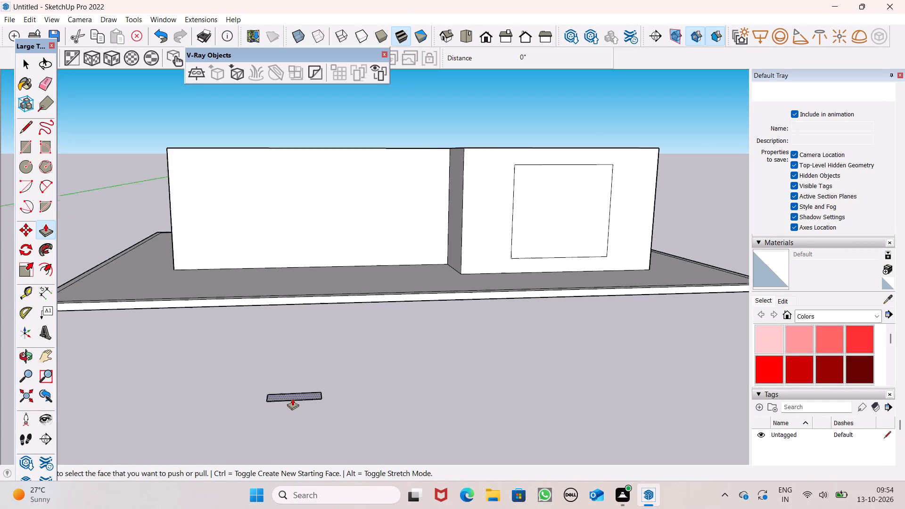
pyautogui.scroll(10, 292, 398)
pyautogui.moveTo(292, 394); pyautogui.dragTo(292, 366)
pyautogui.press('8')
pyautogui.keyDown('shift'); pyautogui.click(292, 366); pyautogui.keyUp('shift')
pyautogui.hotkey('shift', '"')
pyautogui.press('Return')
pyautogui.press('space')
# Push/Pull the block's narrow end face outward by about 10" to lengthen the block.
pyautogui.scroll(-3, 369, 370)
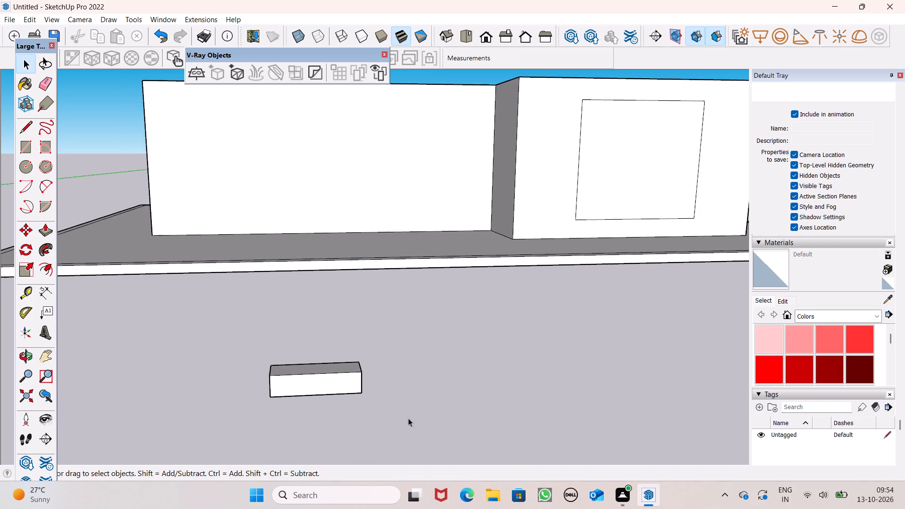
pyautogui.moveTo(404, 413); pyautogui.dragTo(329, 412, button='middle')
pyautogui.scroll(1, 389, 337)
pyautogui.scroll(-3, 389, 337)
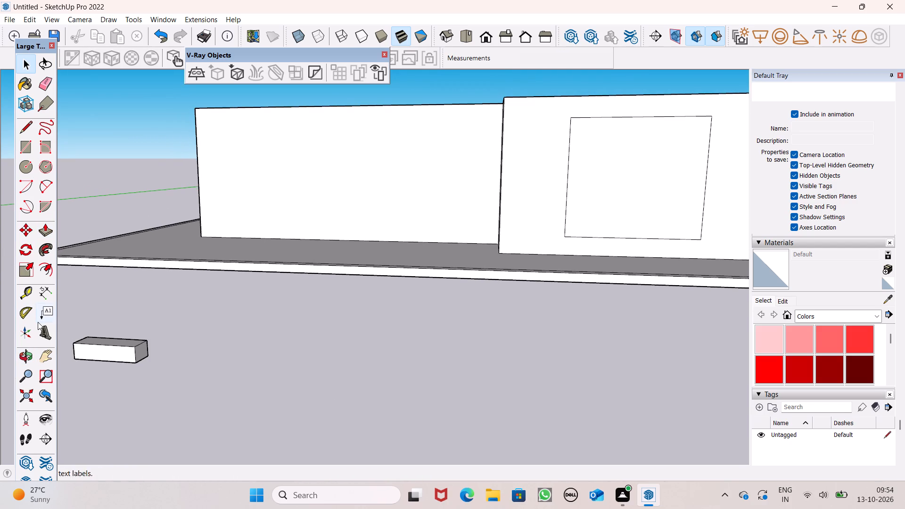
pyautogui.scroll(-1, 43, 325)
pyautogui.click(37, 233)
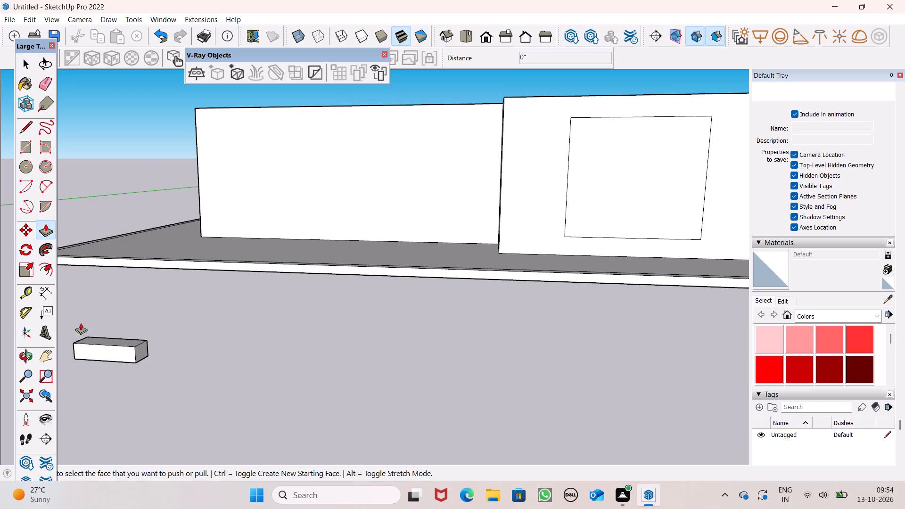
pyautogui.scroll(7, 103, 354)
pyautogui.scroll(-1, 383, 300)
pyautogui.moveTo(363, 337); pyautogui.dragTo(303, 363, button='middle')
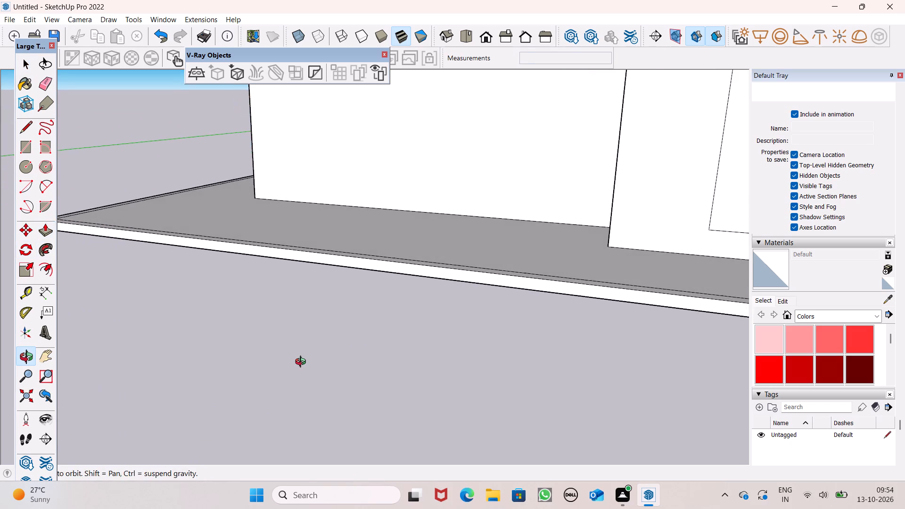
pyautogui.moveTo(303, 363); pyautogui.dragTo(302, 363, button='middle')
pyautogui.scroll(4, 301, 363)
pyautogui.scroll(-6, 598, 251)
pyautogui.scroll(-1, 505, 278)
pyautogui.scroll(8, 362, 322)
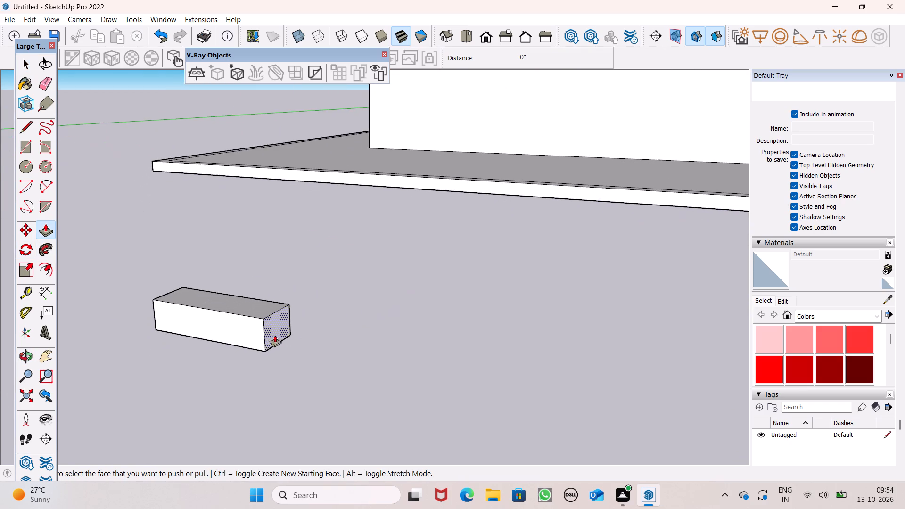
pyautogui.scroll(5, 273, 331)
pyautogui.moveTo(274, 323); pyautogui.dragTo(324, 376)
# Push/Pull the block's long front face slightly outward, away from the slab, to deepen the block.
pyautogui.scroll(-1, 368, 288)
pyautogui.moveTo(375, 318); pyautogui.dragTo(399, 356, button='middle')
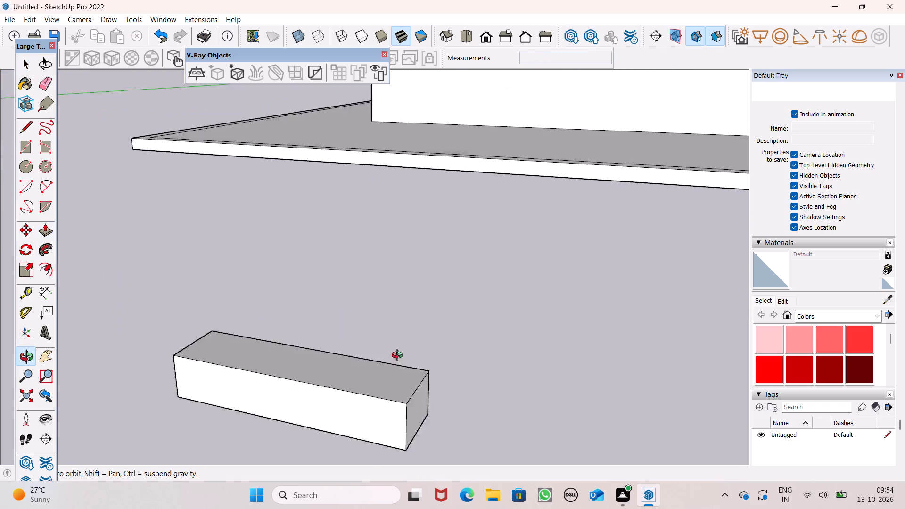
pyautogui.moveTo(399, 356); pyautogui.dragTo(461, 402, button='middle')
pyautogui.scroll(1, 461, 386)
pyautogui.scroll(-11, 416, 323)
pyautogui.scroll(4, 499, 426)
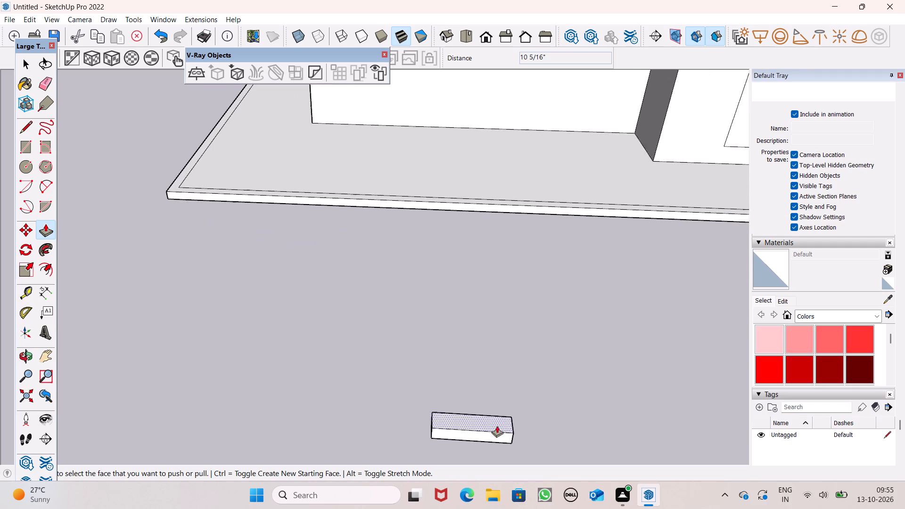
pyautogui.scroll(1, 497, 426)
pyautogui.moveTo(477, 437); pyautogui.dragTo(478, 441)
pyautogui.press('space')
# Select all of the block's connected geometry and make it a group.
pyautogui.tripleClick(462, 429)
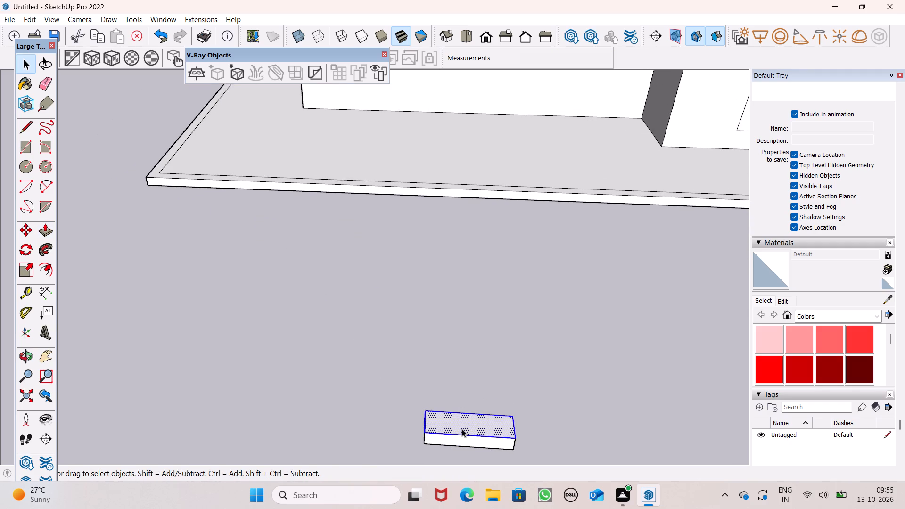
pyautogui.click(462, 429)
pyautogui.rightClick(459, 417)
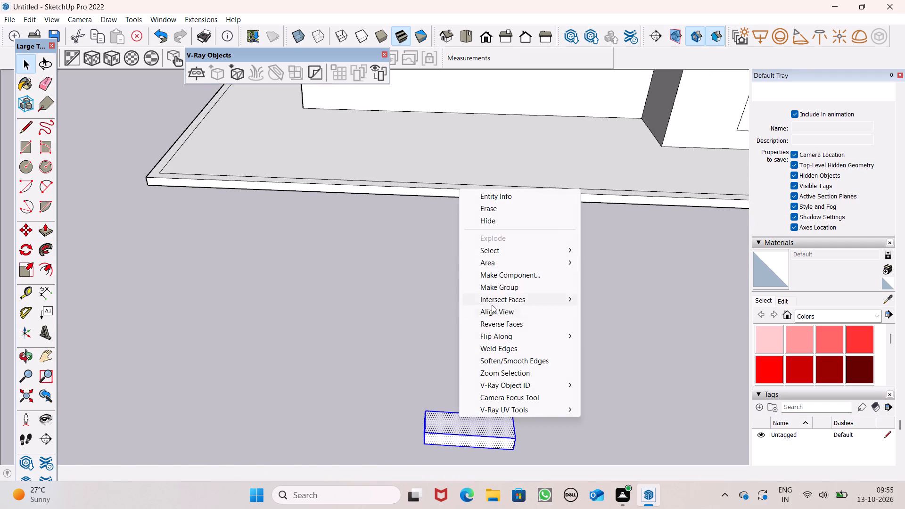
pyautogui.click(500, 287)
# Copy the block upward and back twice, setting each copy on the rear top edge of the previous one, to form three steps.
pyautogui.scroll(-2, 409, 284)
pyautogui.press('m')
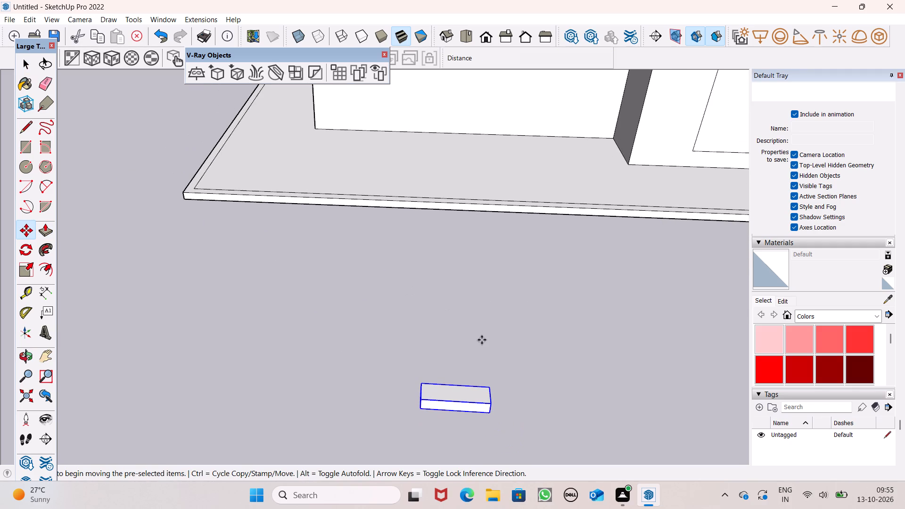
pyautogui.press('Return')
pyautogui.moveTo(489, 416); pyautogui.dragTo(483, 387)
pyautogui.moveTo(498, 421); pyautogui.dragTo(499, 421, button='middle')
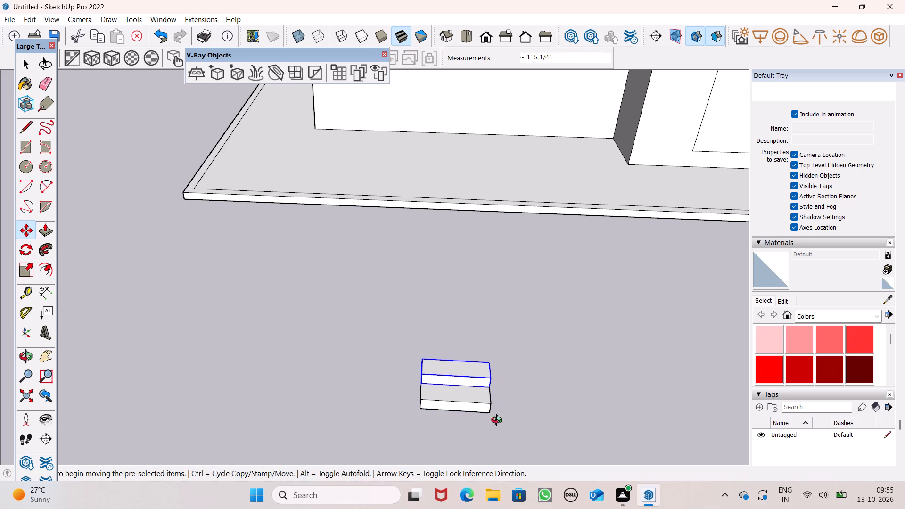
pyautogui.moveTo(499, 421); pyautogui.dragTo(389, 402, button='middle')
pyautogui.scroll(5, 379, 366)
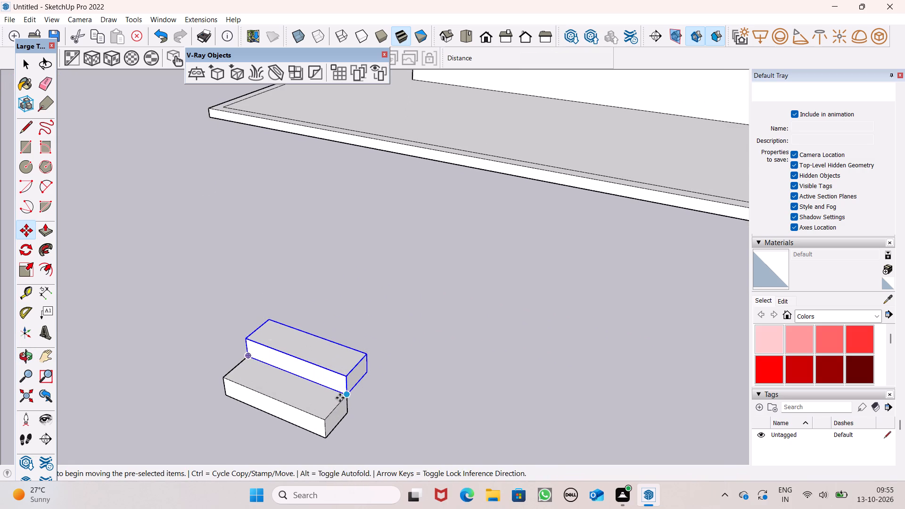
pyautogui.moveTo(346, 395); pyautogui.dragTo(354, 358)
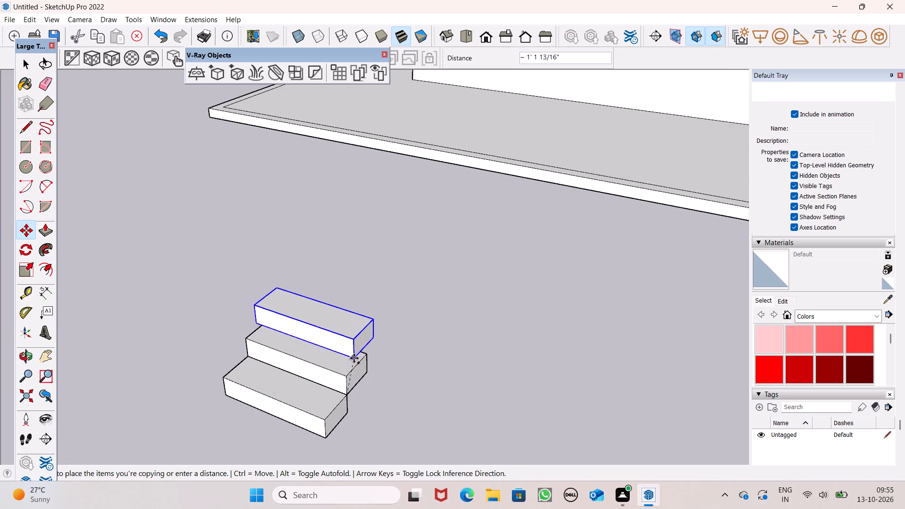
pyautogui.moveTo(354, 358); pyautogui.dragTo(362, 361)
pyautogui.press('space')
pyautogui.click(455, 369)
# Select all three step blocks and combine them into a single group.
pyautogui.scroll(-3, 420, 256)
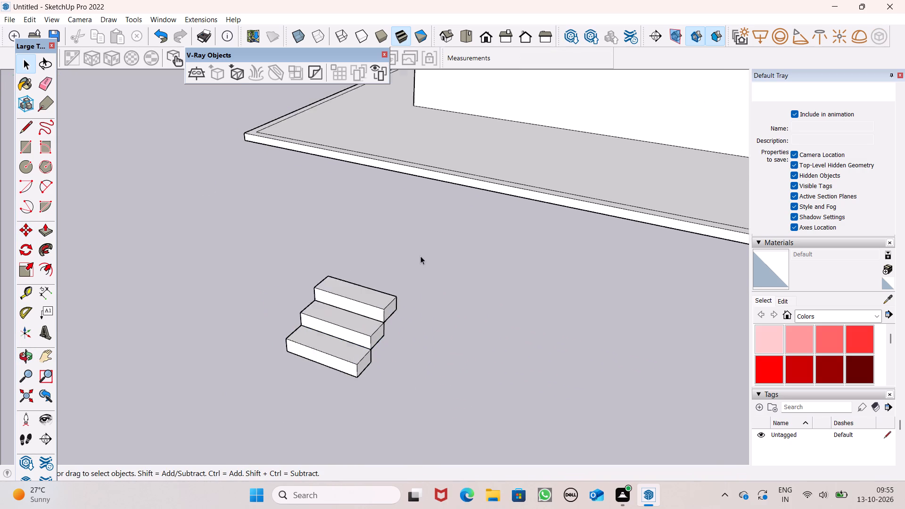
pyautogui.scroll(-2, 420, 256)
pyautogui.moveTo(423, 317); pyautogui.dragTo(382, 312, button='middle')
pyautogui.scroll(1, 423, 317)
pyautogui.click(315, 300)
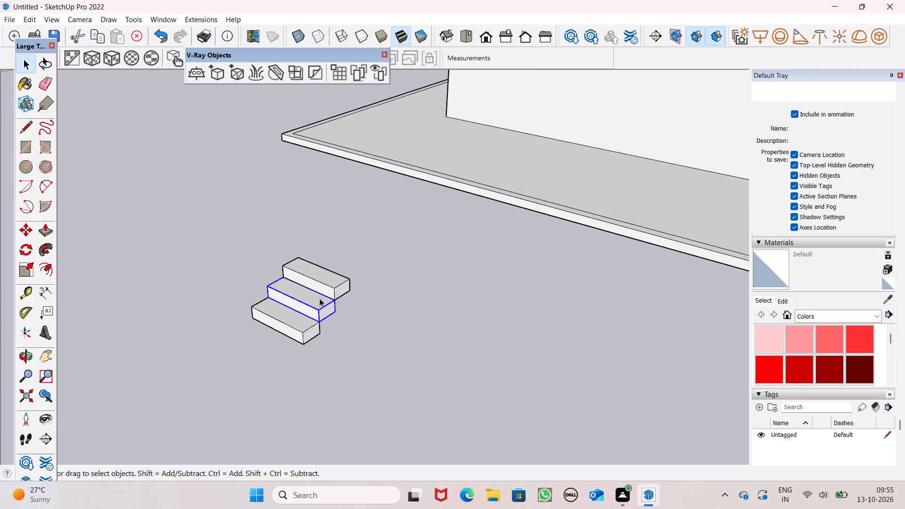
pyautogui.keyDown('ctrl'); pyautogui.click(326, 285); pyautogui.keyUp('ctrl')
pyautogui.keyDown('ctrl'); pyautogui.click(307, 325); pyautogui.keyUp('ctrl')
pyautogui.keyDown('ctrl'); pyautogui.rightClick(307, 322); pyautogui.keyUp('ctrl')
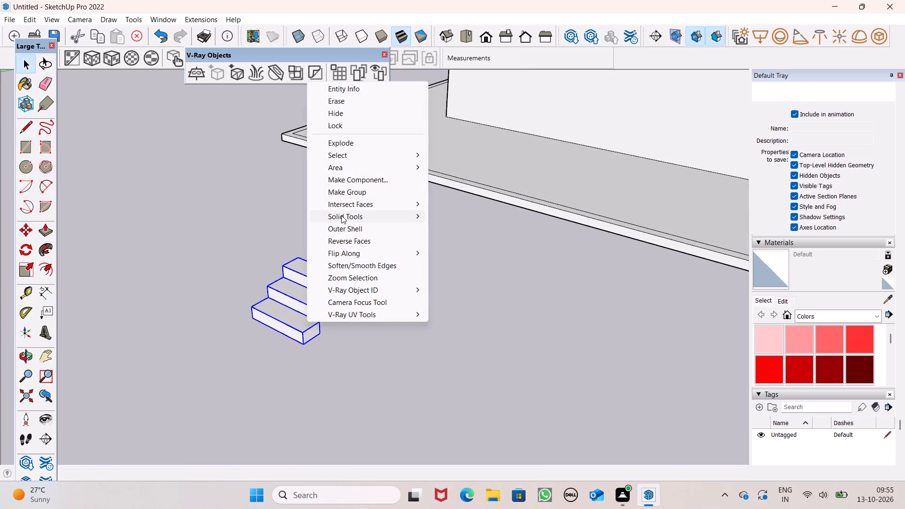
pyautogui.keyDown('ctrl'); pyautogui.click(362, 196); pyautogui.keyUp('ctrl')
# Move the grouped steps from the ground onto the slab, near the larger room's front wall.
pyautogui.scroll(-8, 218, 306)
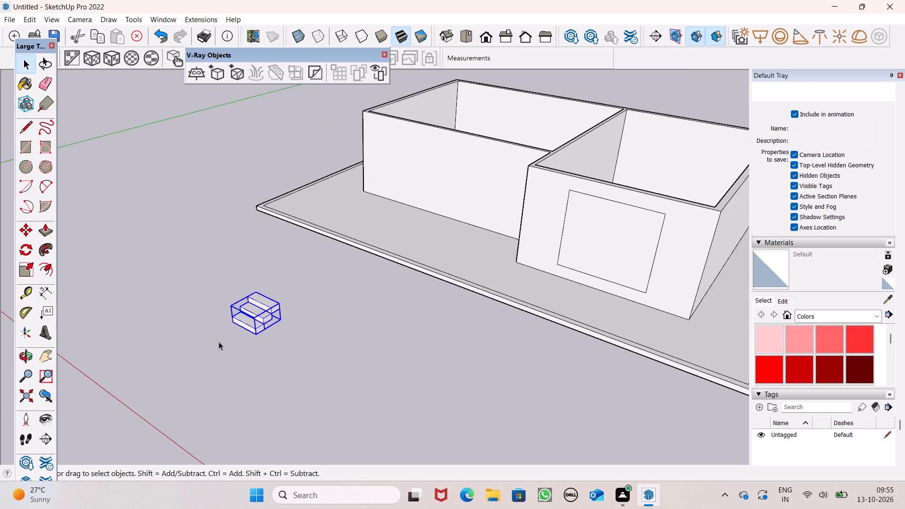
pyautogui.moveTo(243, 361); pyautogui.dragTo(299, 397, button='middle')
pyautogui.press('m')
pyautogui.press('Return')
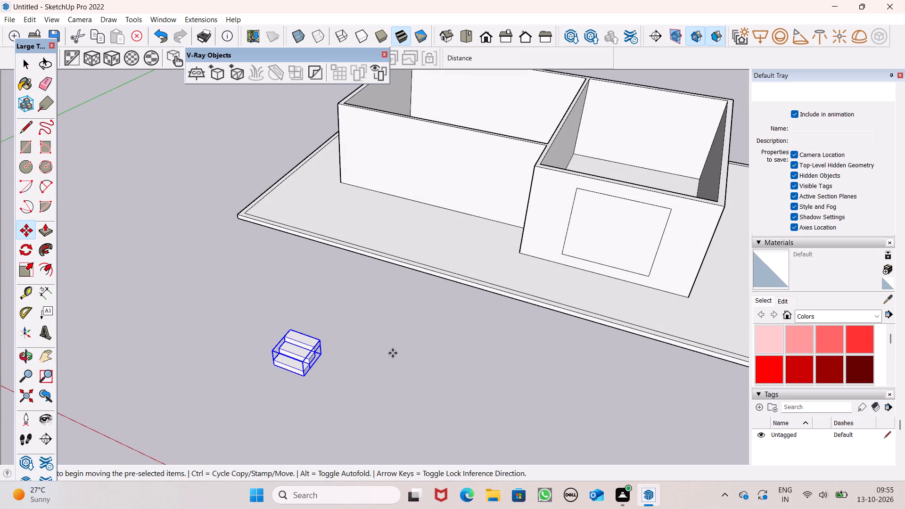
pyautogui.scroll(5, 360, 346)
pyautogui.moveTo(300, 362); pyautogui.dragTo(303, 361)
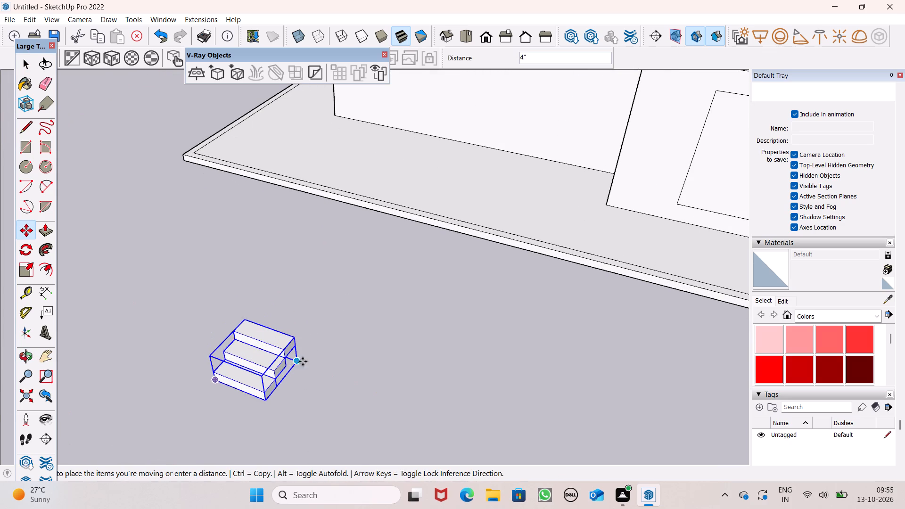
pyautogui.moveTo(303, 361); pyautogui.dragTo(524, 169)
# Move the grouped steps by their rear bottom corner onto the base edge of the larger room's front wall.
pyautogui.scroll(4, 557, 135)
pyautogui.scroll(14, 540, 171)
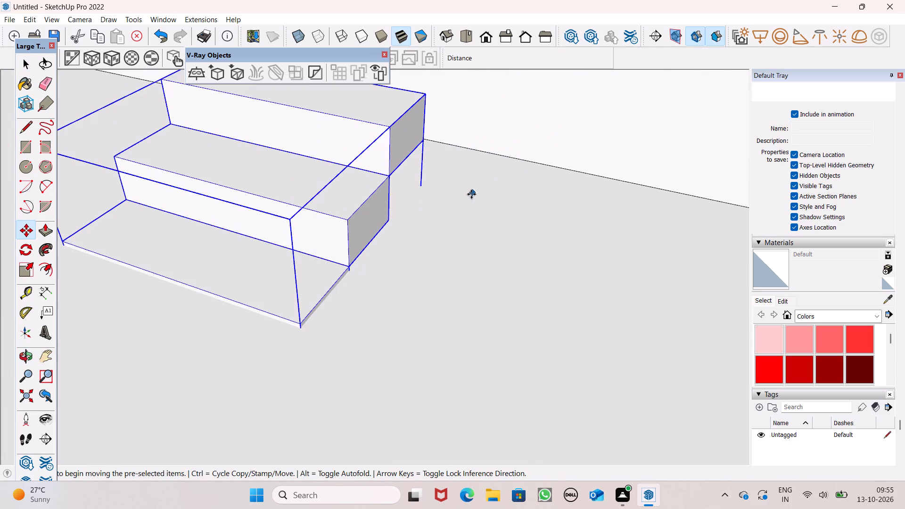
pyautogui.moveTo(422, 218); pyautogui.dragTo(452, 155)
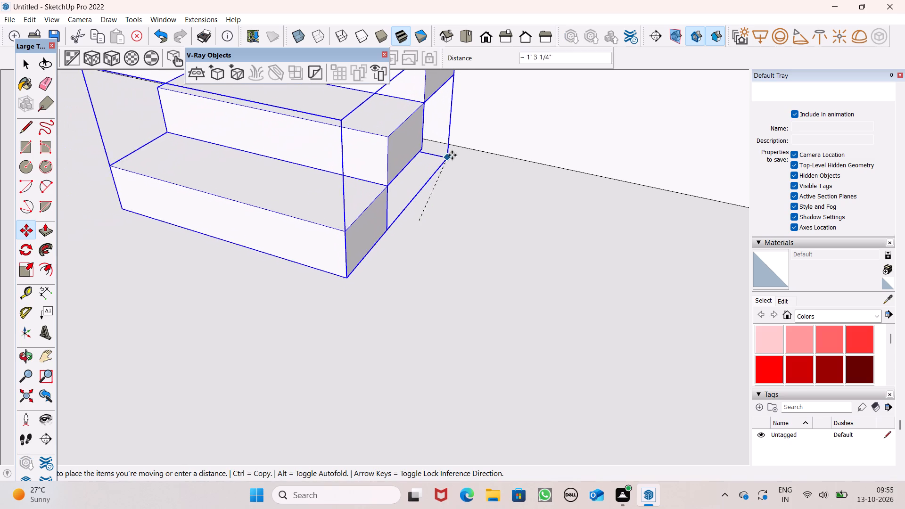
pyautogui.moveTo(452, 155); pyautogui.dragTo(466, 148)
pyautogui.scroll(-3, 428, 218)
pyautogui.scroll(-13, 418, 290)
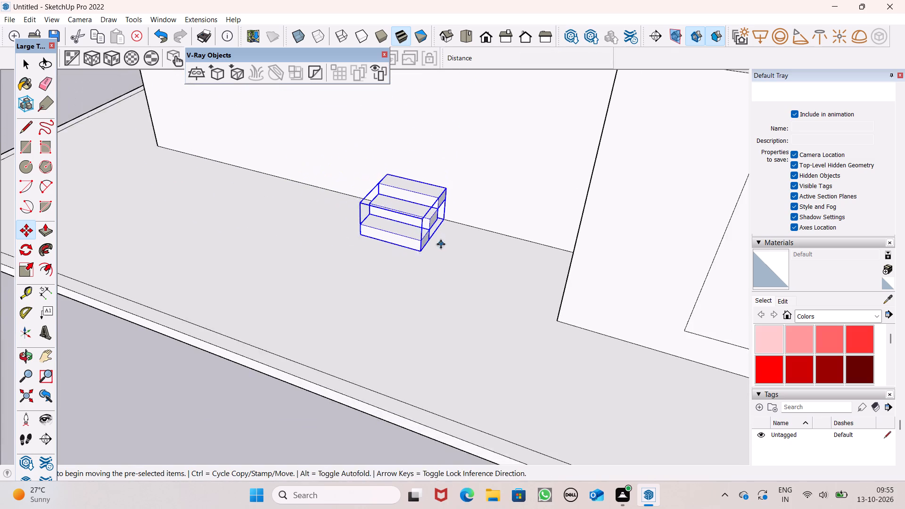
# Move the grouped steps about 2' 9" outward across the slab from the larger room's front wall.
pyautogui.moveTo(442, 244); pyautogui.dragTo(509, 223, button='middle')
pyautogui.scroll(1, 509, 223)
pyautogui.scroll(-4, 466, 254)
pyautogui.moveTo(473, 262); pyautogui.dragTo(538, 242, button='middle')
pyautogui.scroll(1, 542, 249)
pyautogui.scroll(-4, 480, 223)
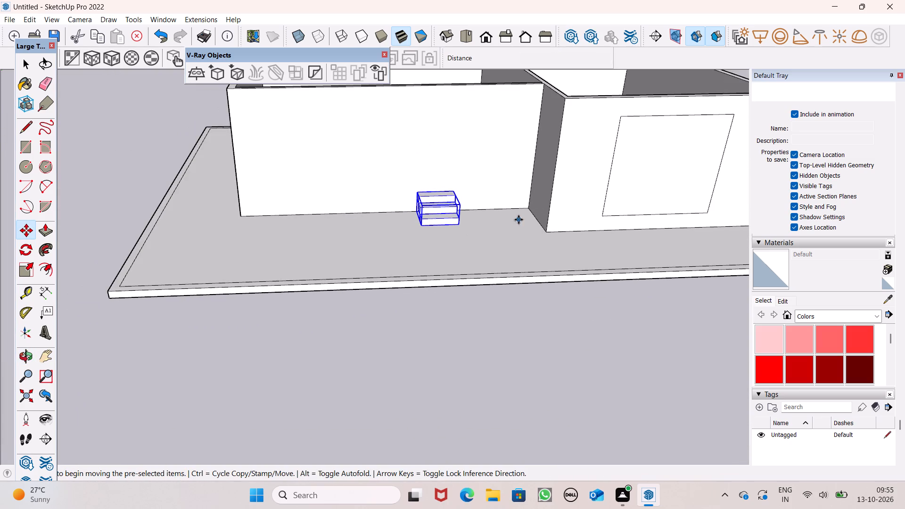
pyautogui.moveTo(518, 218); pyautogui.dragTo(515, 205, button='middle')
pyautogui.scroll(8, 453, 202)
pyautogui.moveTo(442, 226); pyautogui.dragTo(444, 226, button='middle')
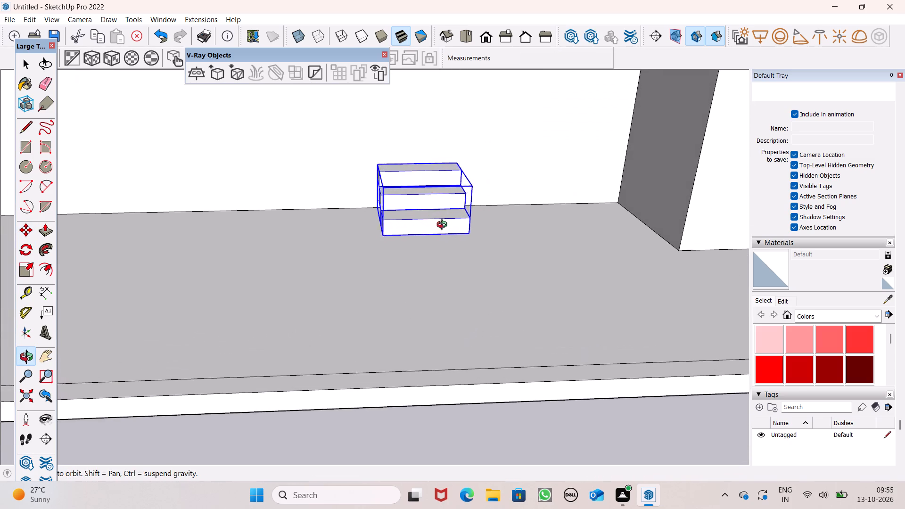
pyautogui.moveTo(444, 226); pyautogui.dragTo(387, 235, button='middle')
pyautogui.scroll(2, 428, 233)
pyautogui.moveTo(441, 249); pyautogui.dragTo(436, 246)
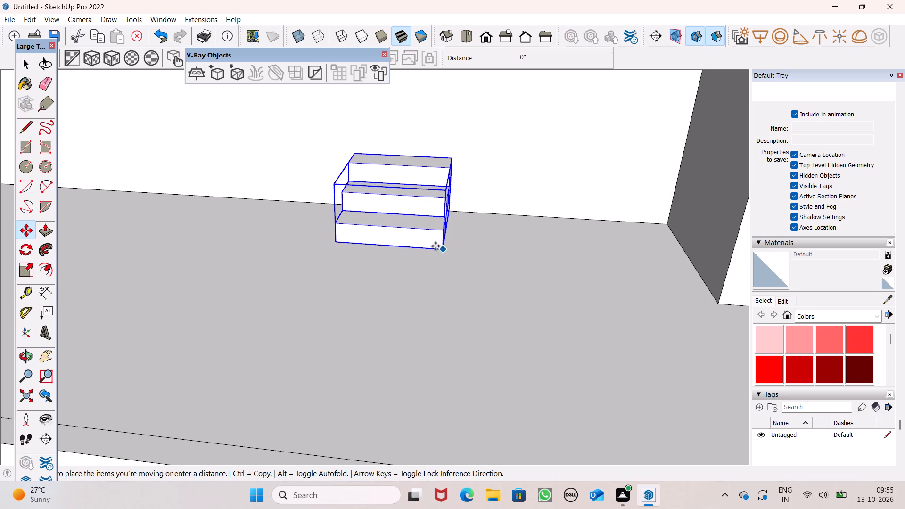
pyautogui.moveTo(436, 246); pyautogui.dragTo(429, 246)
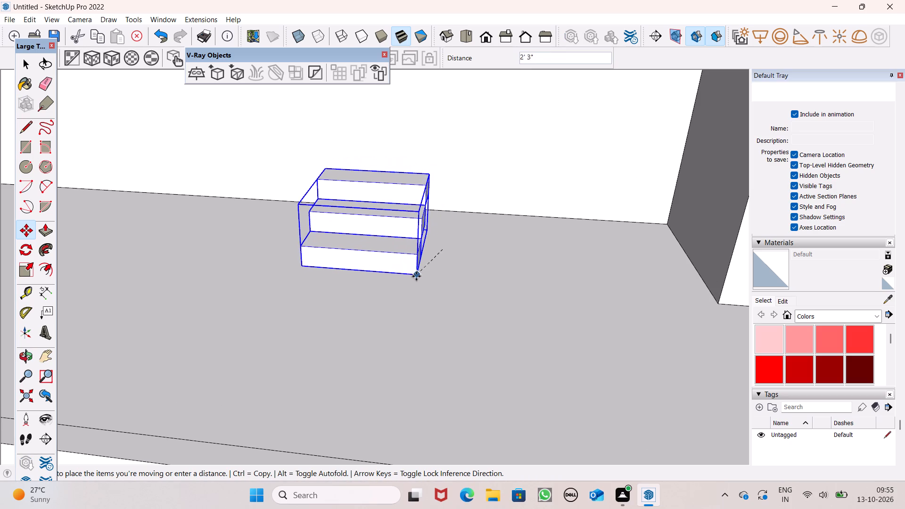
pyautogui.scroll(-5, 493, 254)
pyautogui.scroll(1, 505, 263)
pyautogui.moveTo(506, 263); pyautogui.dragTo(687, 261, button='middle')
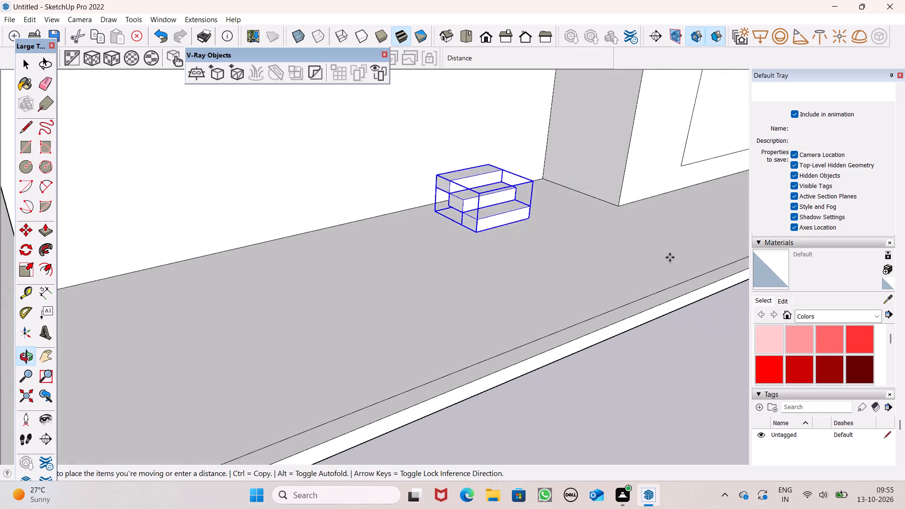
pyautogui.click(520, 218)
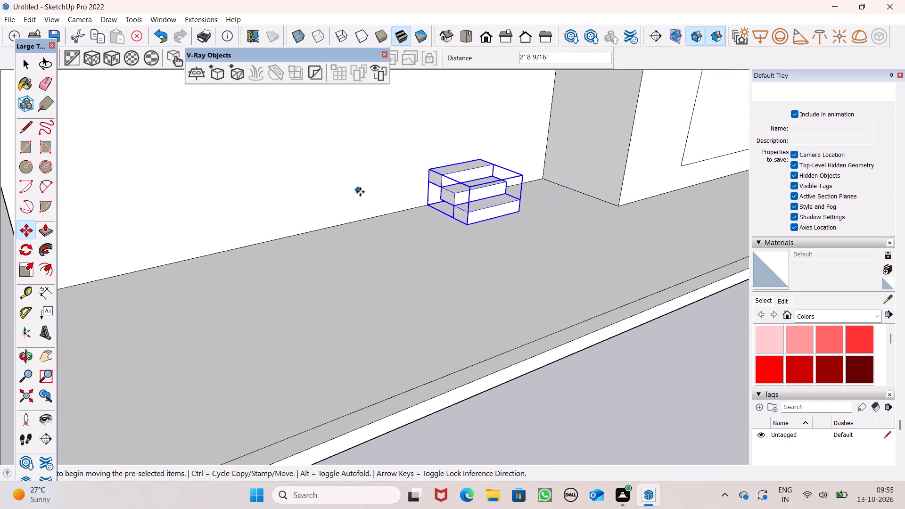
# Explode the steps group into its three separate blocks.
pyautogui.moveTo(365, 196); pyautogui.dragTo(328, 232, button='middle')
pyautogui.scroll(1, 328, 233)
pyautogui.scroll(-3, 412, 238)
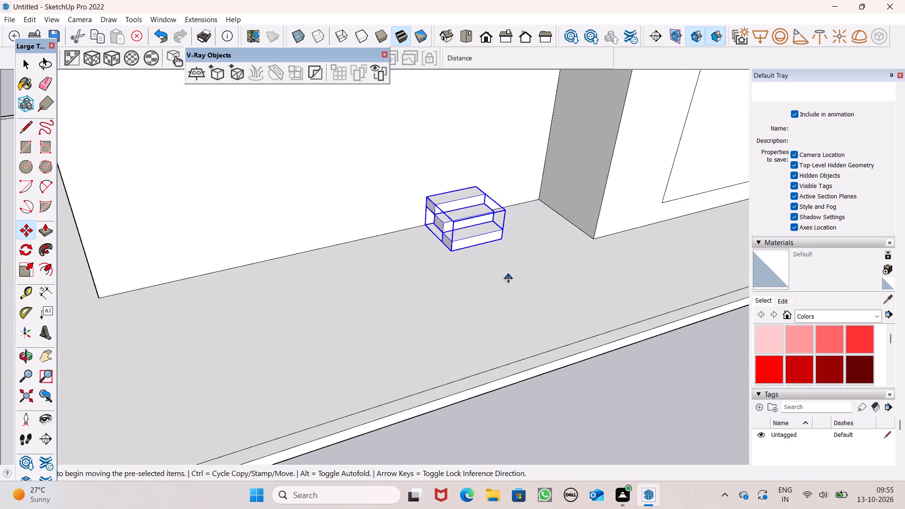
pyautogui.moveTo(508, 279); pyautogui.dragTo(439, 280, button='middle')
pyautogui.scroll(-4, 453, 255)
pyautogui.moveTo(518, 328); pyautogui.dragTo(450, 315, button='middle')
pyautogui.press('space')
pyautogui.click(460, 426)
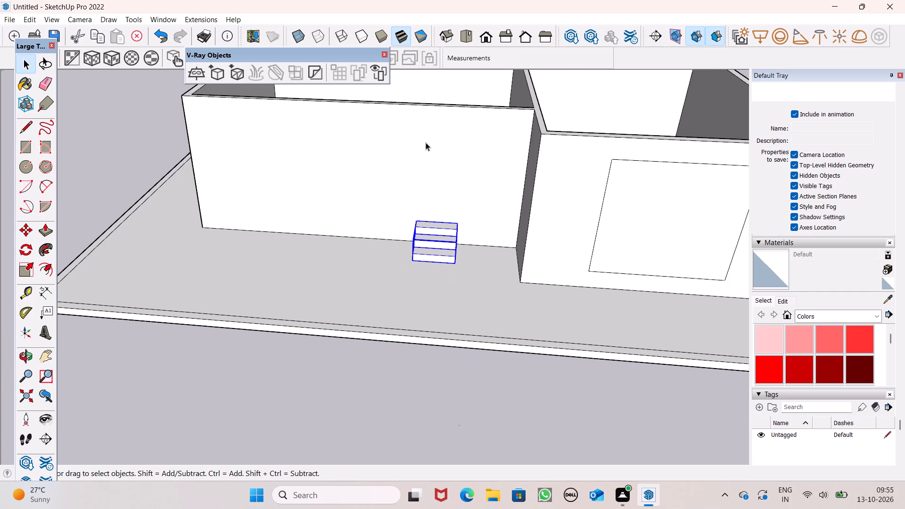
pyautogui.scroll(5, 438, 124)
pyautogui.click(434, 296)
pyautogui.rightClick(434, 296)
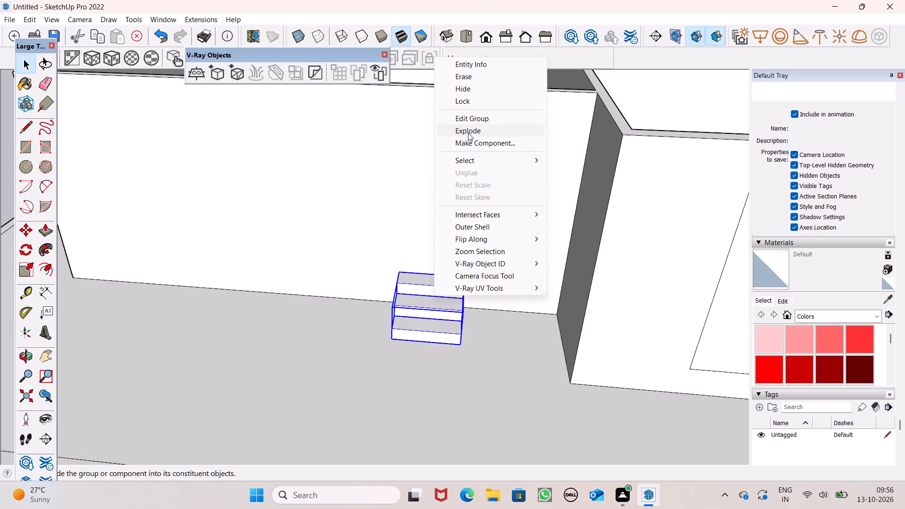
pyautogui.click(468, 133)
# Explode each of the three step blocks into loose geometry and clear the selection.
pyautogui.click(428, 315)
pyautogui.rightClick(432, 307)
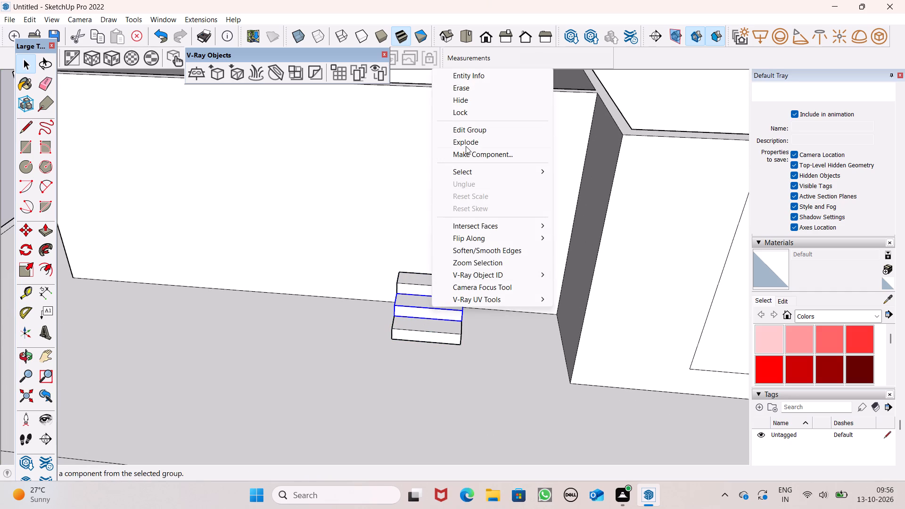
pyautogui.click(466, 146)
pyautogui.click(436, 282)
pyautogui.rightClick(436, 280)
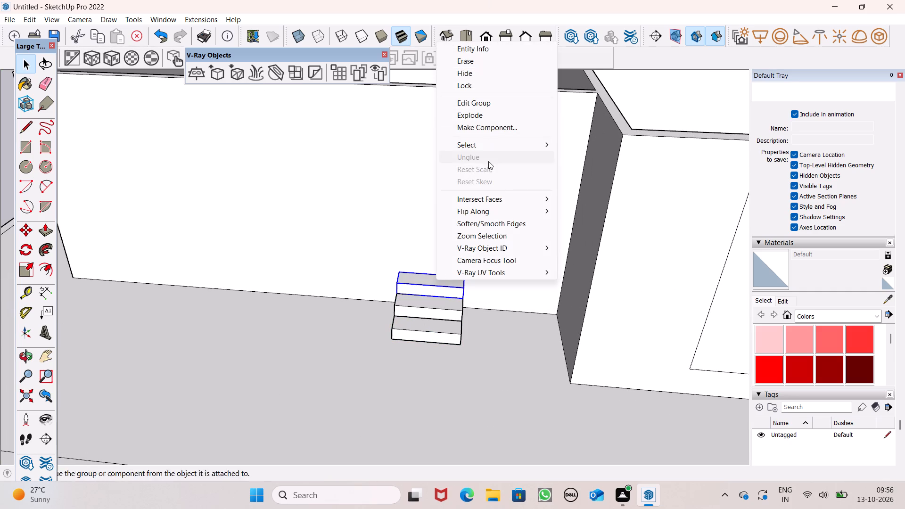
pyautogui.click(493, 120)
pyautogui.click(405, 342)
pyautogui.rightClick(410, 326)
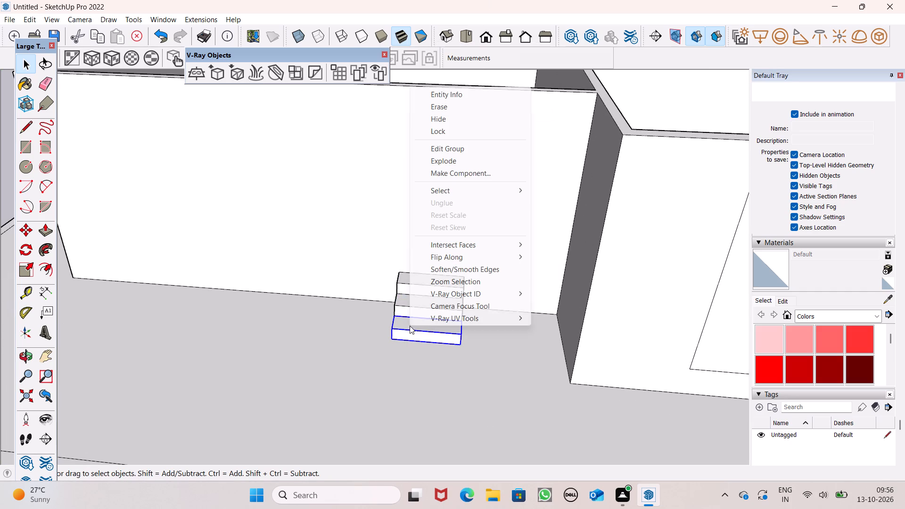
pyautogui.click(452, 160)
pyautogui.scroll(-8, 449, 251)
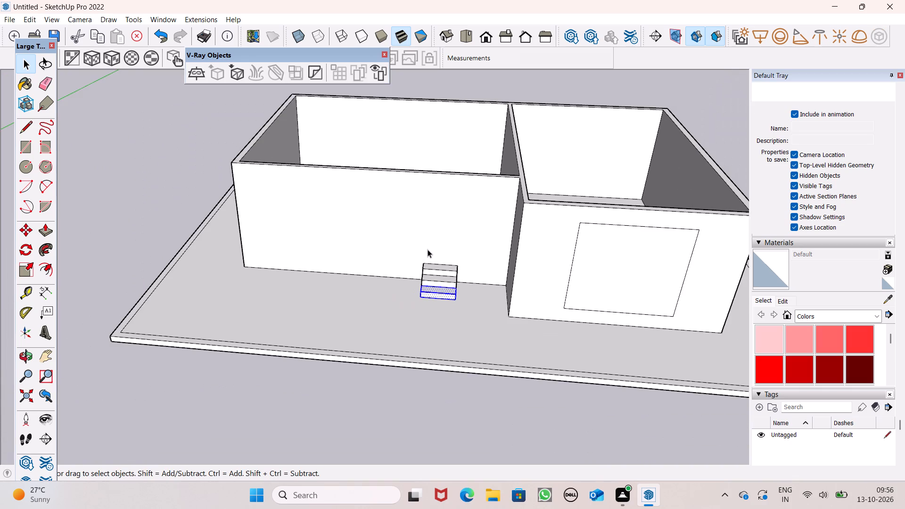
pyautogui.click(233, 193)
# Push/Pull the end faces of all three steps outward by 1' 7 1/4", keeping their ends flush.
pyautogui.moveTo(368, 292); pyautogui.dragTo(691, 263, button='middle')
pyautogui.scroll(1, 441, 341)
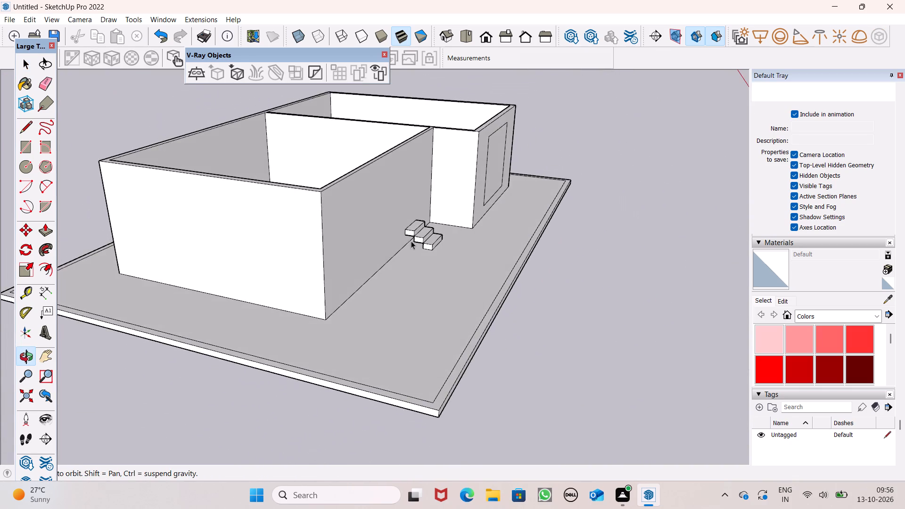
pyautogui.scroll(15, 392, 228)
pyautogui.moveTo(471, 245); pyautogui.dragTo(479, 231, button='middle')
pyautogui.scroll(1, 464, 232)
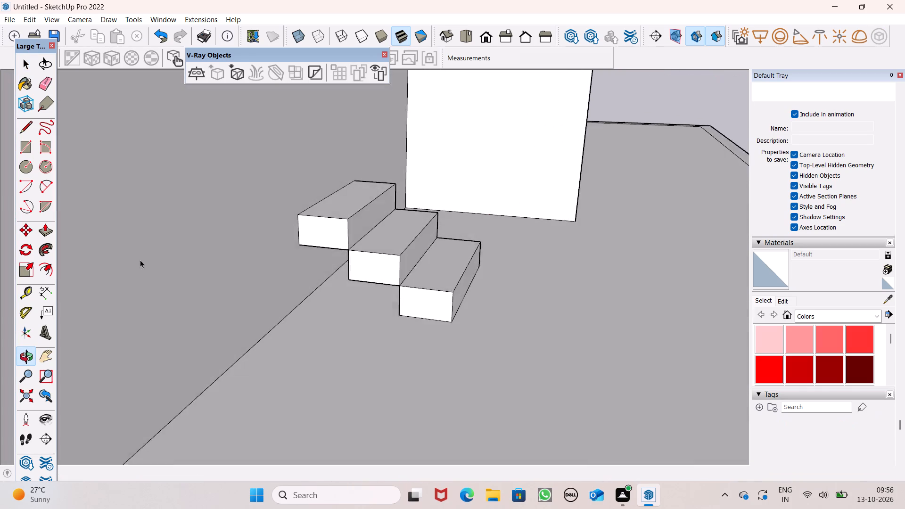
pyautogui.click(49, 230)
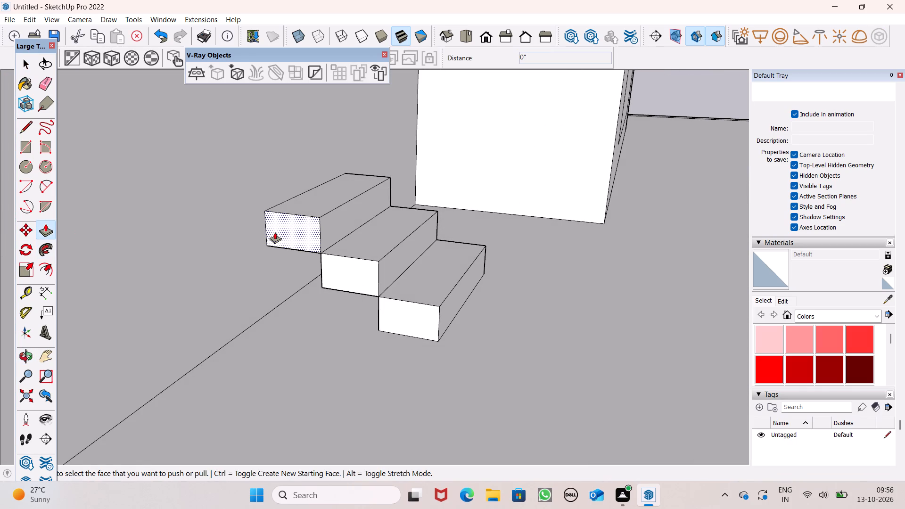
pyautogui.moveTo(286, 229); pyautogui.dragTo(250, 260)
pyautogui.click(246, 262)
pyautogui.moveTo(241, 263); pyautogui.dragTo(229, 270)
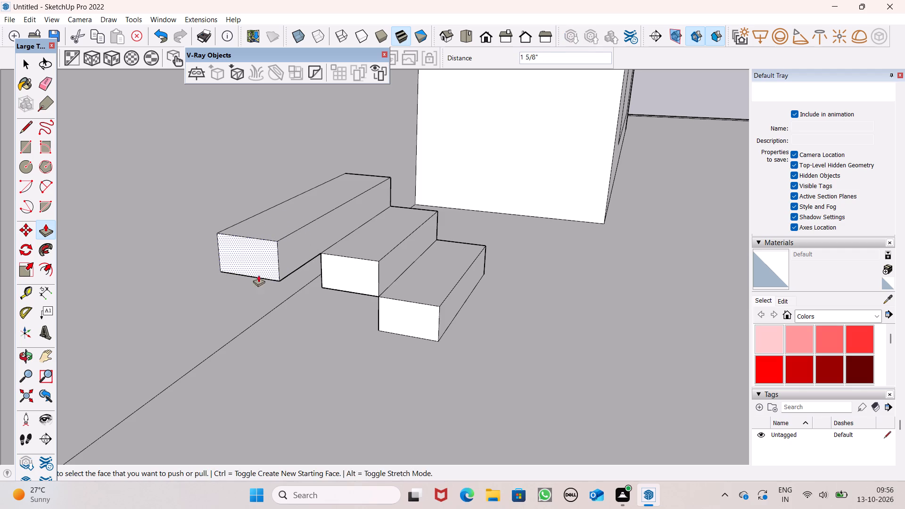
pyautogui.moveTo(332, 269); pyautogui.dragTo(280, 277)
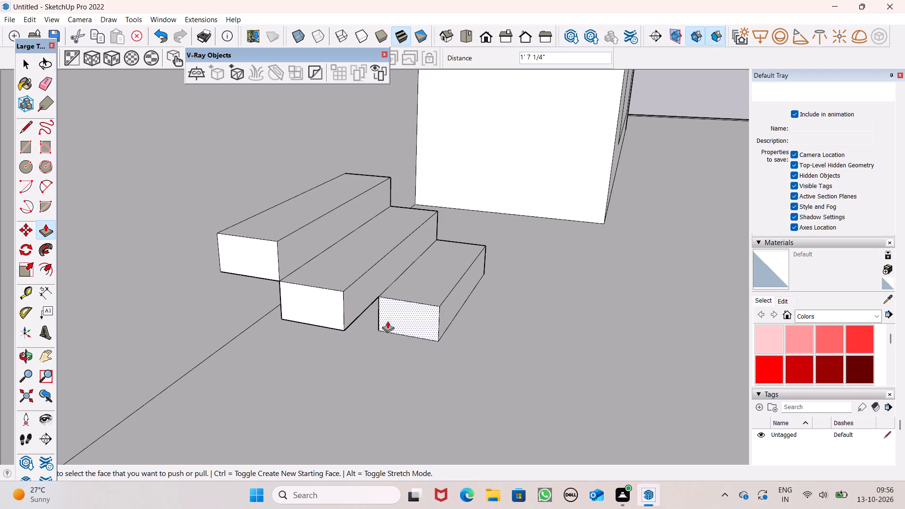
pyautogui.moveTo(406, 326); pyautogui.dragTo(343, 327)
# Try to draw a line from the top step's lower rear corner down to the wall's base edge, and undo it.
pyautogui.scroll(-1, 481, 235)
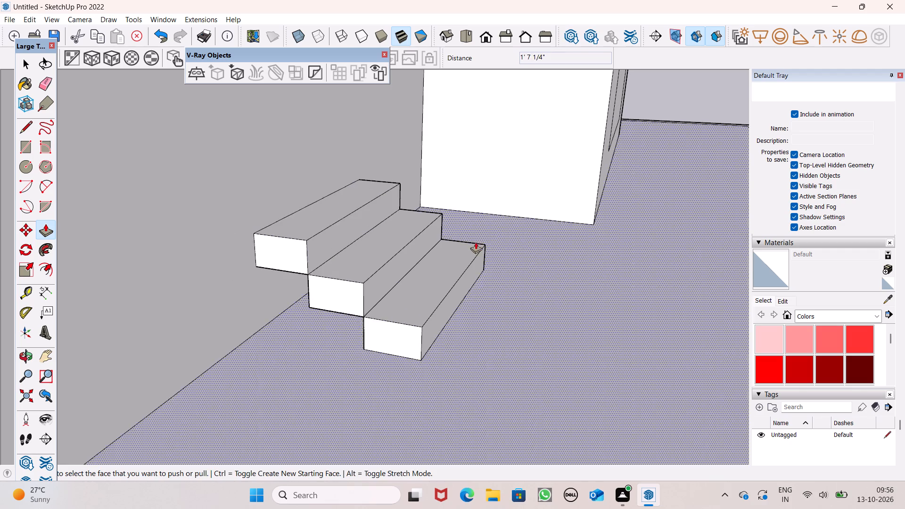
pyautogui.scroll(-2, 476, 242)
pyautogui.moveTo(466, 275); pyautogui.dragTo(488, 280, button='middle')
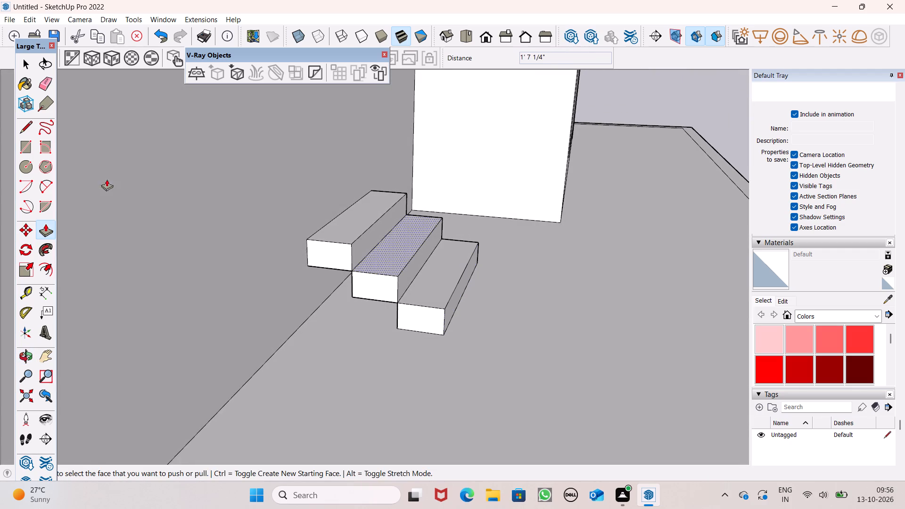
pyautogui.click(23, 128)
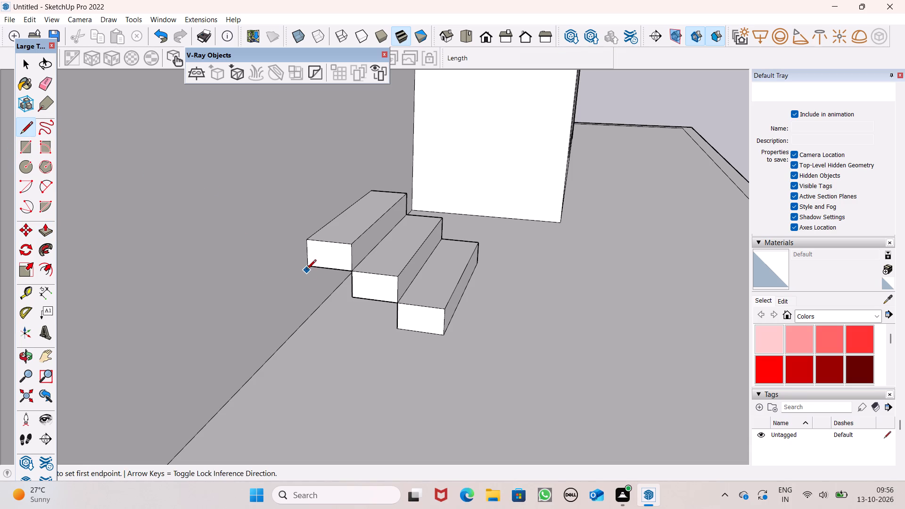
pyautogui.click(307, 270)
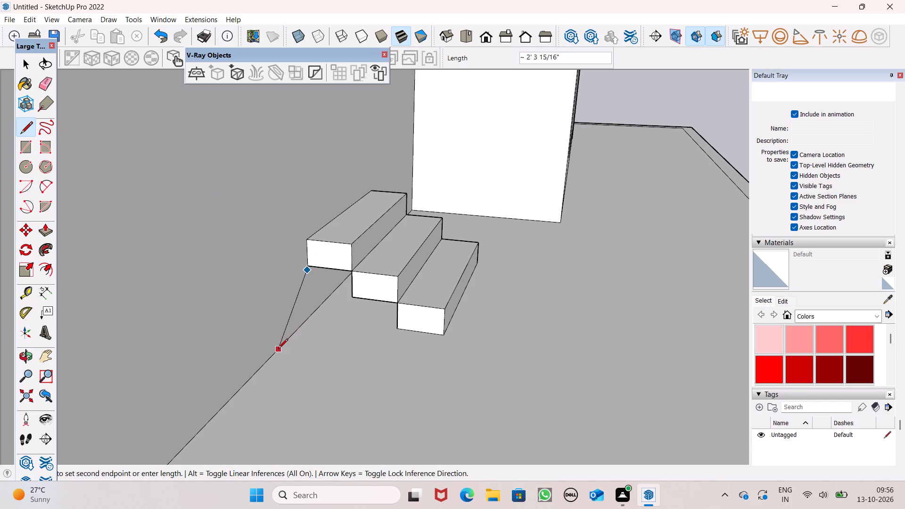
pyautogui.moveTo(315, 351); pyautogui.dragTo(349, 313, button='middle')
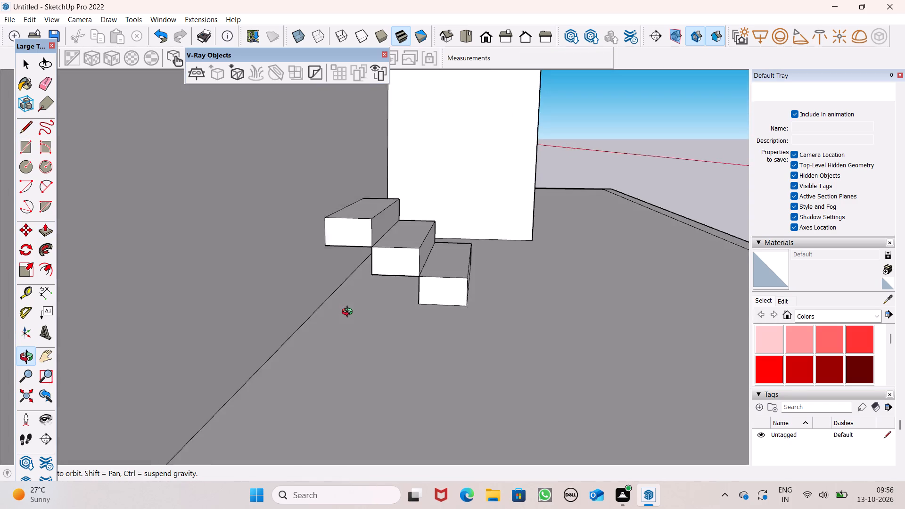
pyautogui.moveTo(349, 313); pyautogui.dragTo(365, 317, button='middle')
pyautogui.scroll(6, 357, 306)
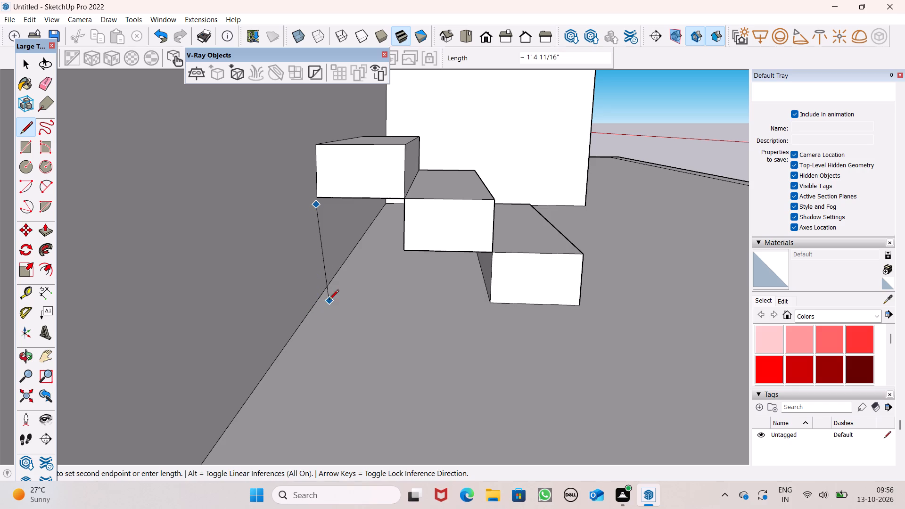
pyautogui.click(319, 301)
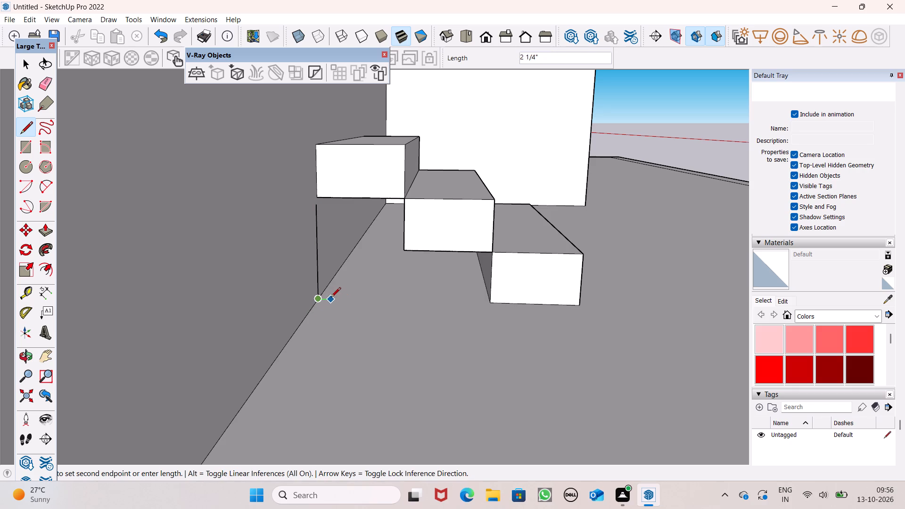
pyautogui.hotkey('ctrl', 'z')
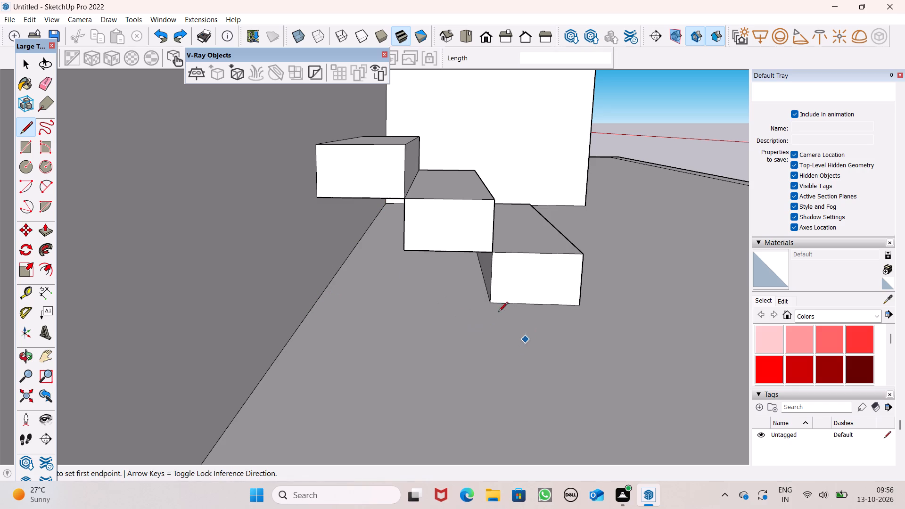
# Close the steps' open side with lines: 2' 5 5/8" from the bottom step to the wall, and 1' 5 5/8" up to the top step's underside.
pyautogui.moveTo(493, 297); pyautogui.dragTo(486, 297)
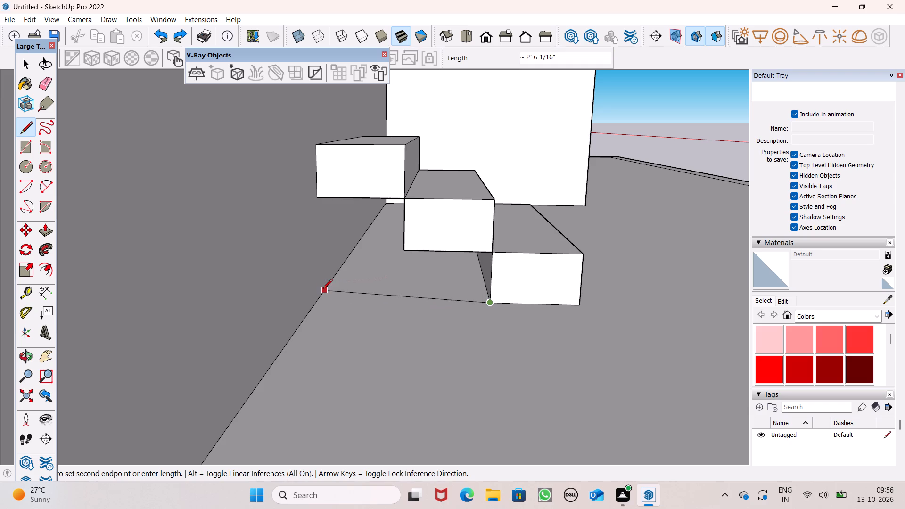
pyautogui.click(319, 297)
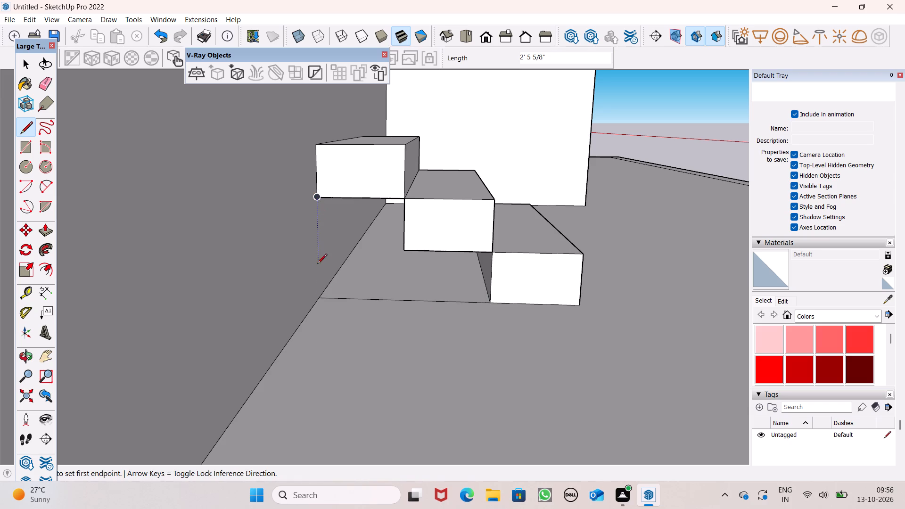
pyautogui.click(317, 298)
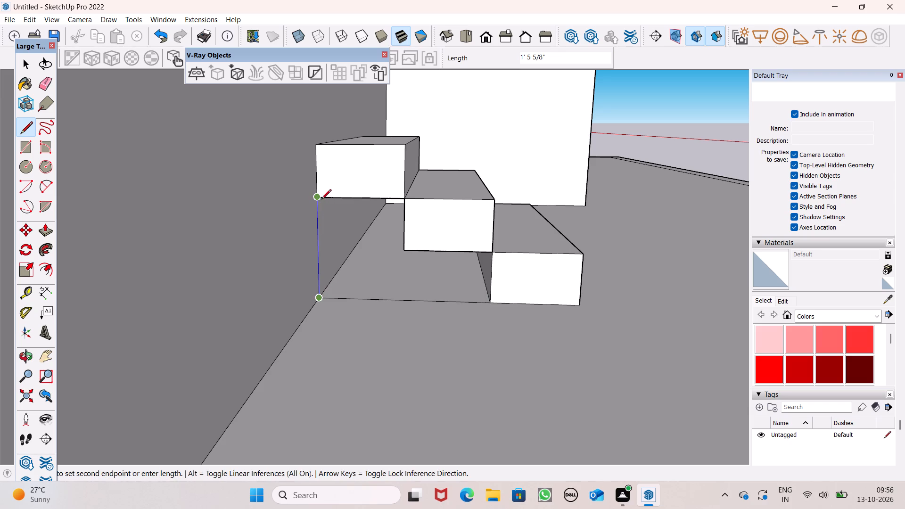
pyautogui.click(321, 200)
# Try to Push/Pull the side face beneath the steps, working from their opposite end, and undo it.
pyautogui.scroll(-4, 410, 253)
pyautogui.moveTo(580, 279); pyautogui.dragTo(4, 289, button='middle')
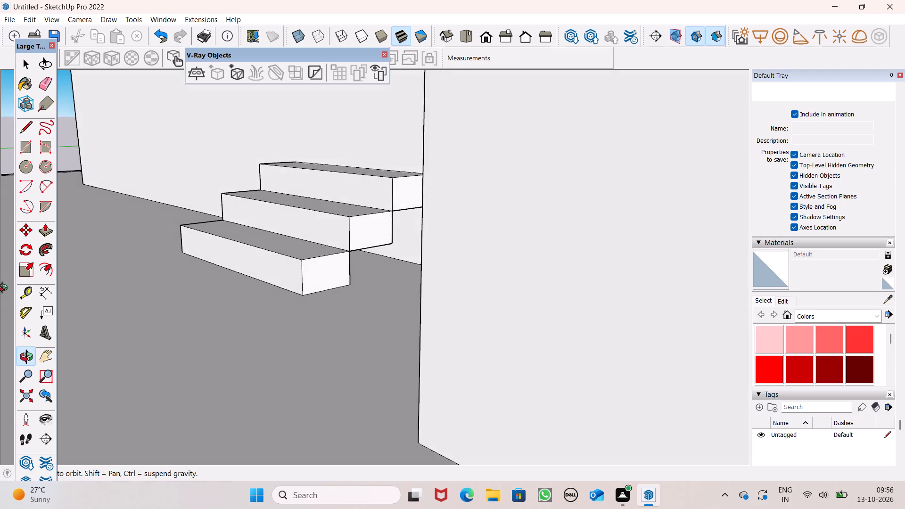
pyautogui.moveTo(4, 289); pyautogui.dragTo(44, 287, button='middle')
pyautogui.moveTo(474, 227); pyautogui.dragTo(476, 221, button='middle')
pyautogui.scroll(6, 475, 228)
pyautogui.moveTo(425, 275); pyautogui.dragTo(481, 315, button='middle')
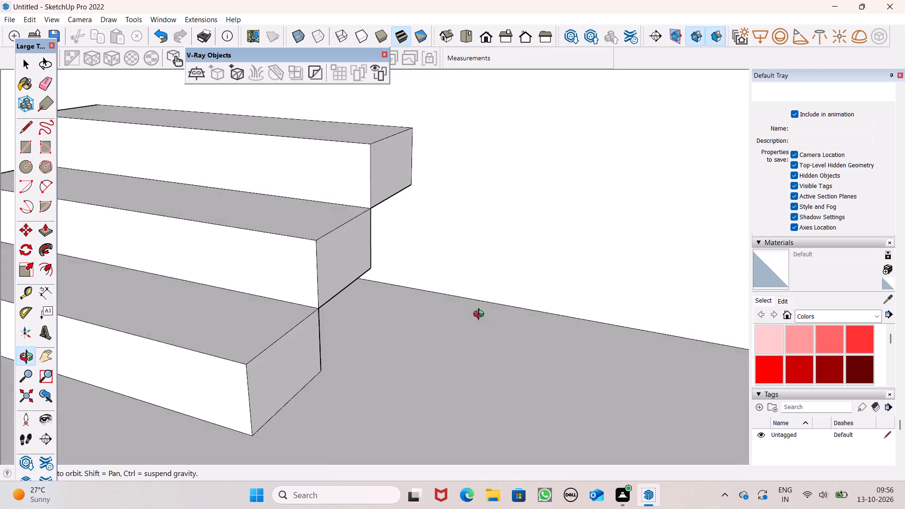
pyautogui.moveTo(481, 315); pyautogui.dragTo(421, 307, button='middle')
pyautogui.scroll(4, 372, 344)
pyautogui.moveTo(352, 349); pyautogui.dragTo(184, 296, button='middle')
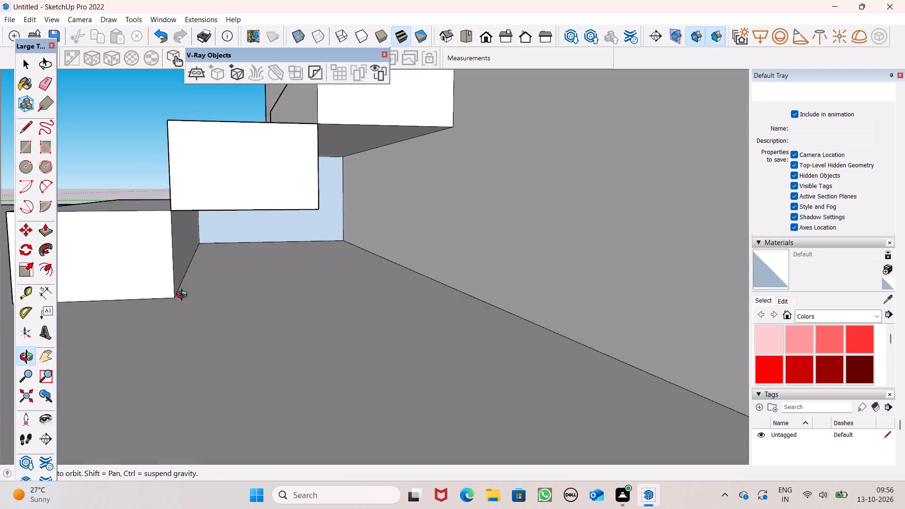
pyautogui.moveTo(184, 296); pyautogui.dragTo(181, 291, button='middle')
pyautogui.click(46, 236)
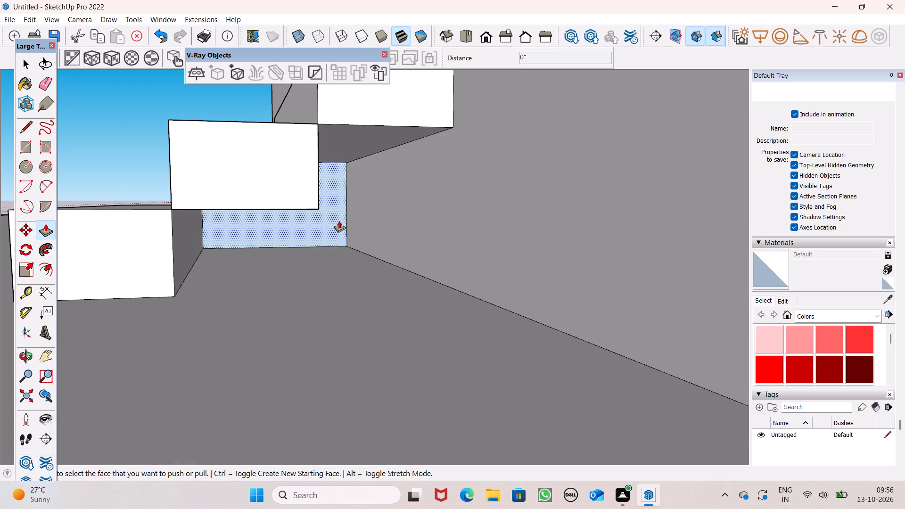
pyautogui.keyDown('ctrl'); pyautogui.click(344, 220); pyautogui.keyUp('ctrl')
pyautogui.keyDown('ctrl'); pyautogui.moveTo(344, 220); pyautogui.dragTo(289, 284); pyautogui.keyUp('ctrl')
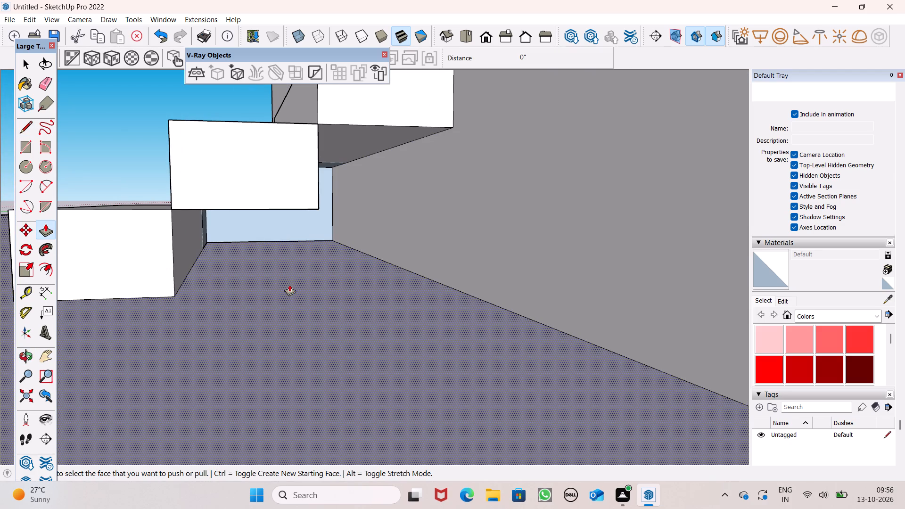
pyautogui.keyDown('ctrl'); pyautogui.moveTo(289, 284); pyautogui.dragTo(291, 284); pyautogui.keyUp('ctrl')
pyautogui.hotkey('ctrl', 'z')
# Push/Pull the vertical face beneath the steps by 5' 5 9/16" to fill the hollow through to their other end.
pyautogui.moveTo(319, 222); pyautogui.dragTo(320, 221)
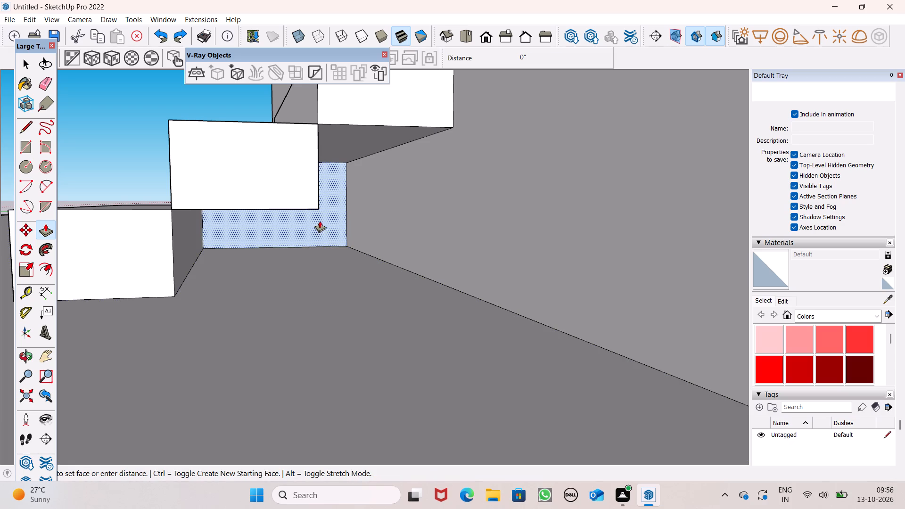
pyautogui.moveTo(320, 221); pyautogui.dragTo(193, 196)
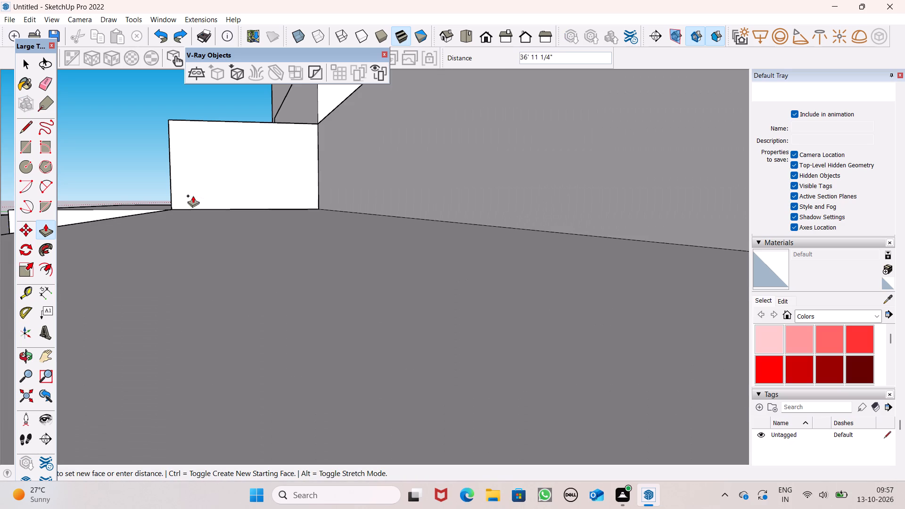
pyautogui.moveTo(193, 196); pyautogui.dragTo(179, 179)
# Erase the inner dividing lines on the first end face of the filled steps, leaving one stepped face.
pyautogui.scroll(-5, 218, 185)
pyautogui.moveTo(247, 246); pyautogui.dragTo(755, 312, button='middle')
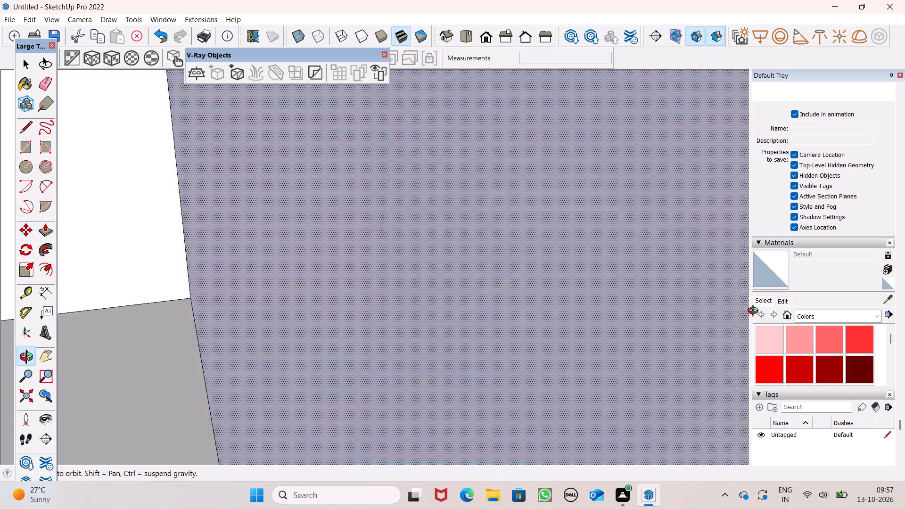
pyautogui.moveTo(755, 312); pyautogui.dragTo(814, 272, button='middle')
pyautogui.click(488, 44)
pyautogui.scroll(-4, 473, 108)
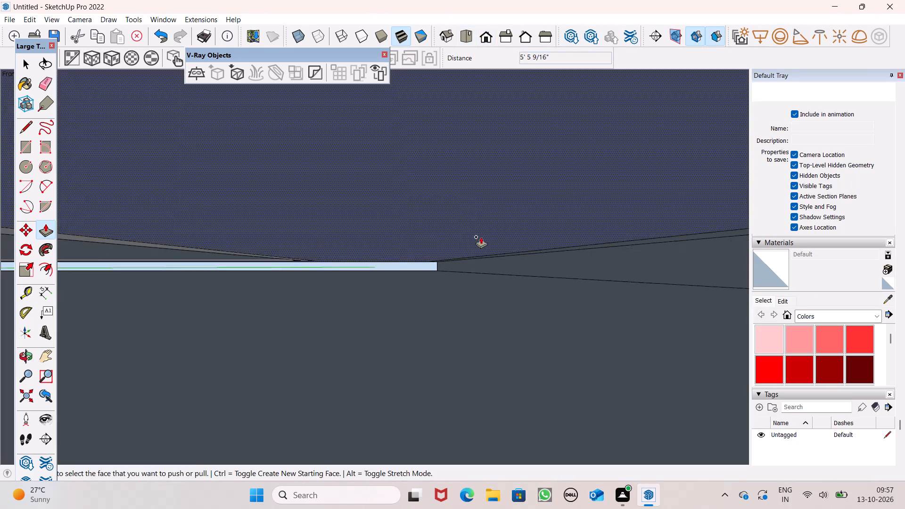
pyautogui.scroll(-14, 481, 237)
pyautogui.scroll(-4, 483, 307)
pyautogui.scroll(-2, 463, 340)
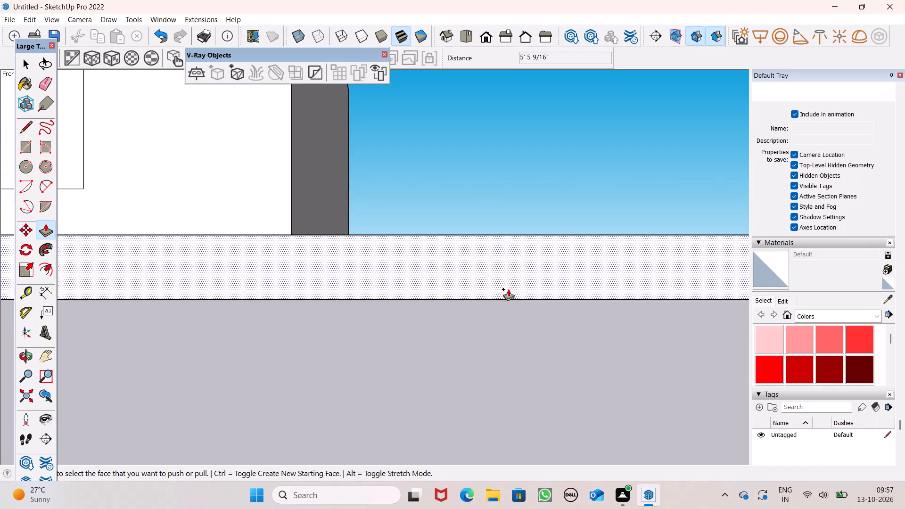
pyautogui.scroll(-4, 503, 162)
pyautogui.scroll(-5, 491, 236)
pyautogui.scroll(-5, 473, 280)
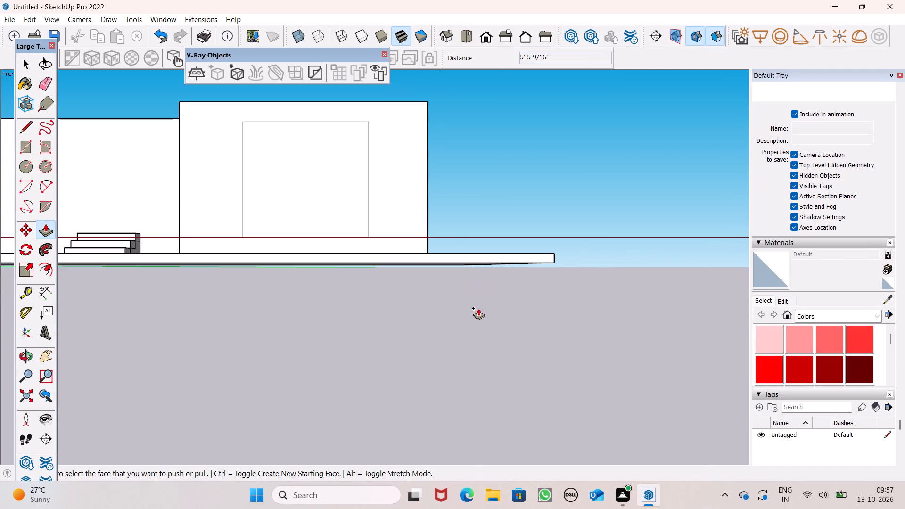
pyautogui.moveTo(489, 319); pyautogui.dragTo(734, 410, button='middle')
pyautogui.moveTo(446, 304); pyautogui.dragTo(514, 274, button='middle')
pyautogui.scroll(4, 273, 375)
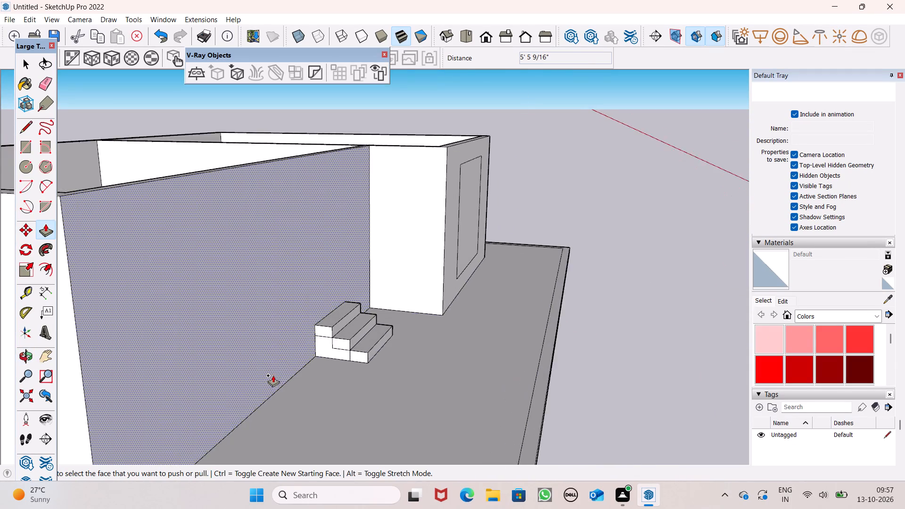
pyautogui.scroll(2, 273, 375)
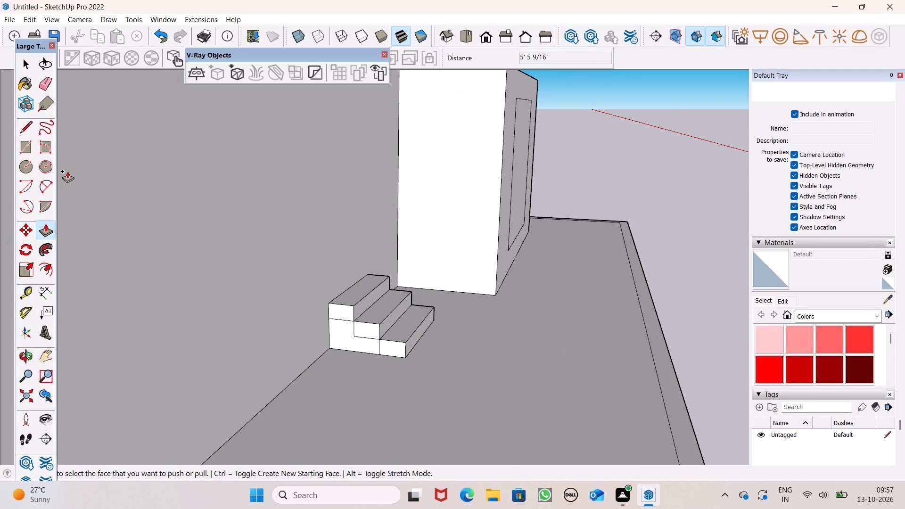
pyautogui.moveTo(50, 86); pyautogui.dragTo(55, 87)
pyautogui.scroll(2, 499, 390)
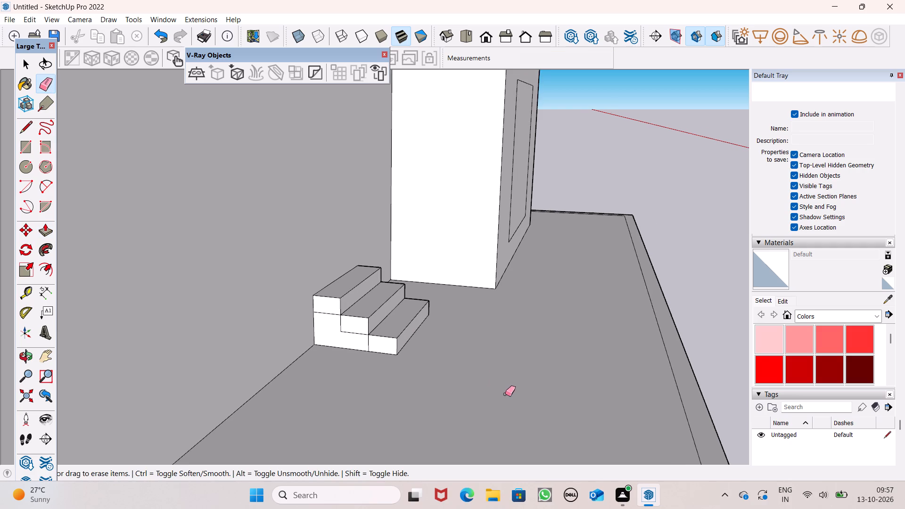
pyautogui.scroll(3, 505, 394)
pyautogui.scroll(7, 344, 328)
pyautogui.moveTo(277, 286); pyautogui.dragTo(273, 290)
pyautogui.click(222, 285)
pyautogui.moveTo(213, 270); pyautogui.dragTo(215, 276)
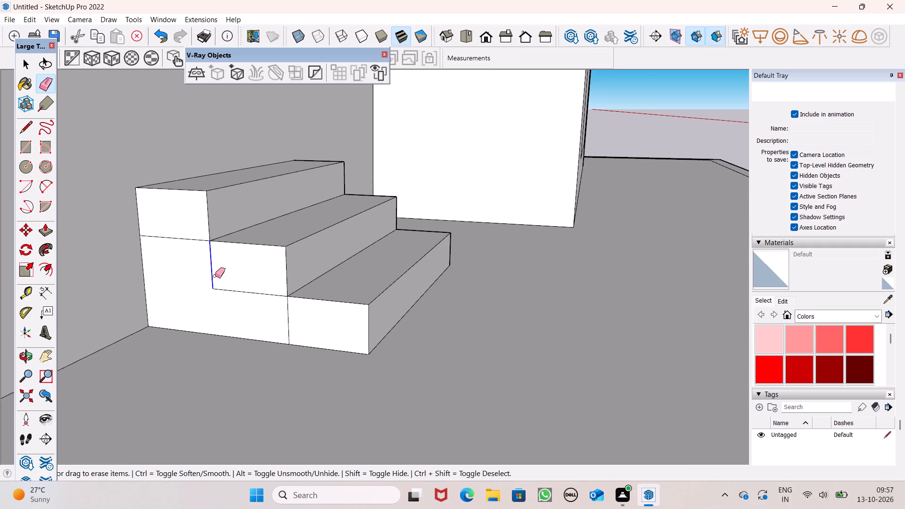
pyautogui.moveTo(215, 276); pyautogui.dragTo(241, 277)
pyautogui.moveTo(247, 276); pyautogui.dragTo(247, 287)
pyautogui.click(267, 296)
pyautogui.moveTo(290, 313); pyautogui.dragTo(279, 308)
pyautogui.moveTo(273, 287); pyautogui.dragTo(272, 292)
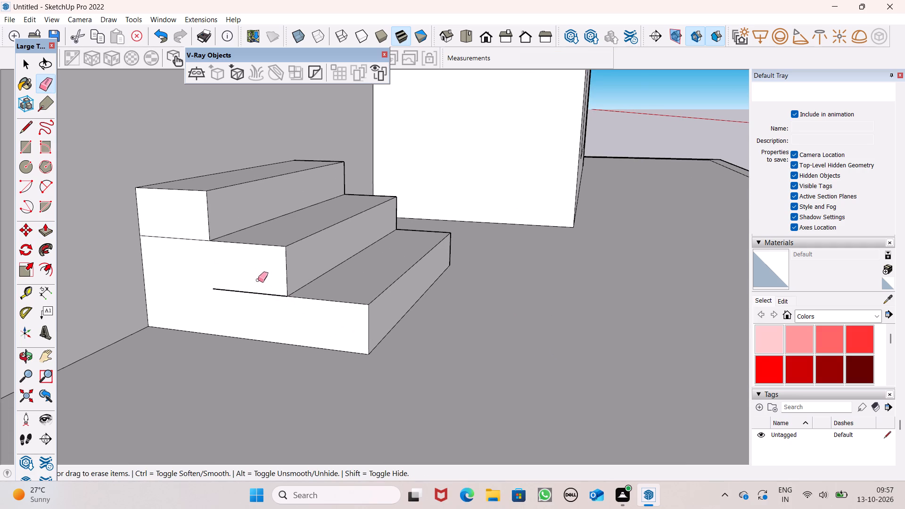
pyautogui.moveTo(258, 287); pyautogui.dragTo(257, 294)
pyautogui.moveTo(186, 230); pyautogui.dragTo(186, 237)
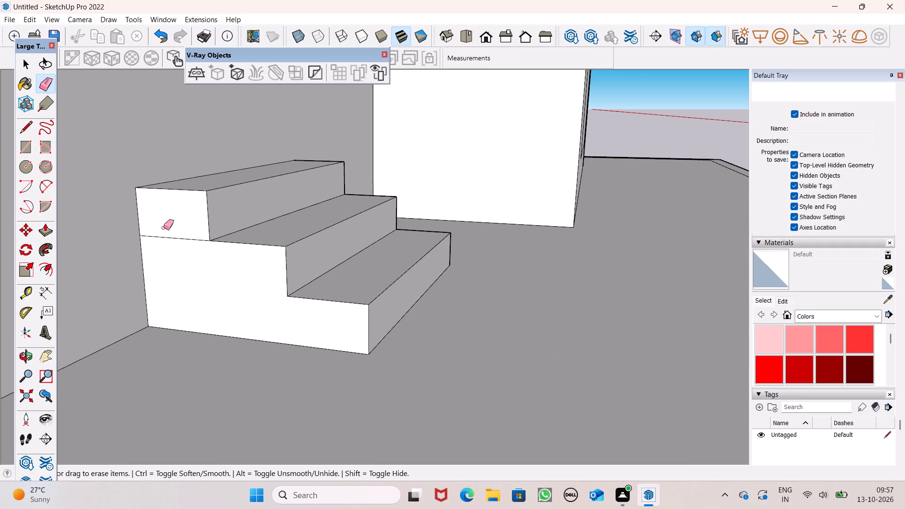
pyautogui.moveTo(171, 229); pyautogui.dragTo(169, 242)
# Erase the inner dividing lines on the opposite end face of the steps, merging it into one stepped face.
pyautogui.scroll(-3, 342, 218)
pyautogui.scroll(1, 494, 274)
pyautogui.moveTo(493, 278); pyautogui.dragTo(102, 304, button='middle')
pyautogui.scroll(-1, 323, 231)
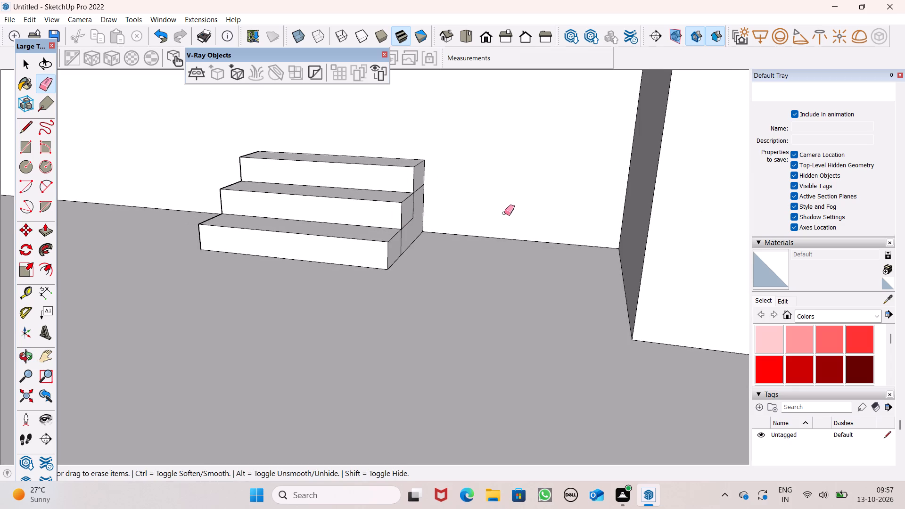
pyautogui.scroll(6, 504, 212)
pyautogui.scroll(8, 354, 211)
pyautogui.moveTo(376, 122); pyautogui.dragTo(363, 158)
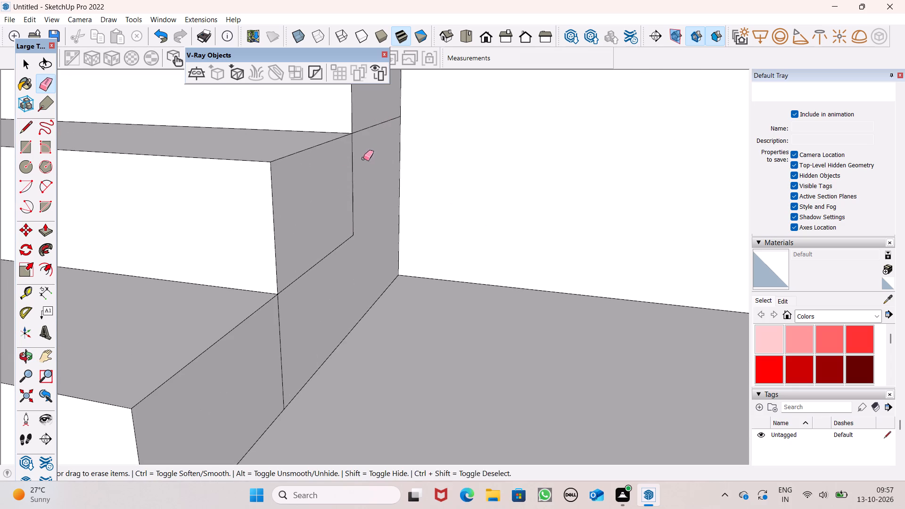
pyautogui.moveTo(363, 158); pyautogui.dragTo(353, 164)
pyautogui.moveTo(344, 175); pyautogui.dragTo(331, 194)
pyautogui.moveTo(302, 260); pyautogui.dragTo(302, 268)
pyautogui.moveTo(315, 262); pyautogui.dragTo(316, 268)
pyautogui.scroll(-7, 354, 232)
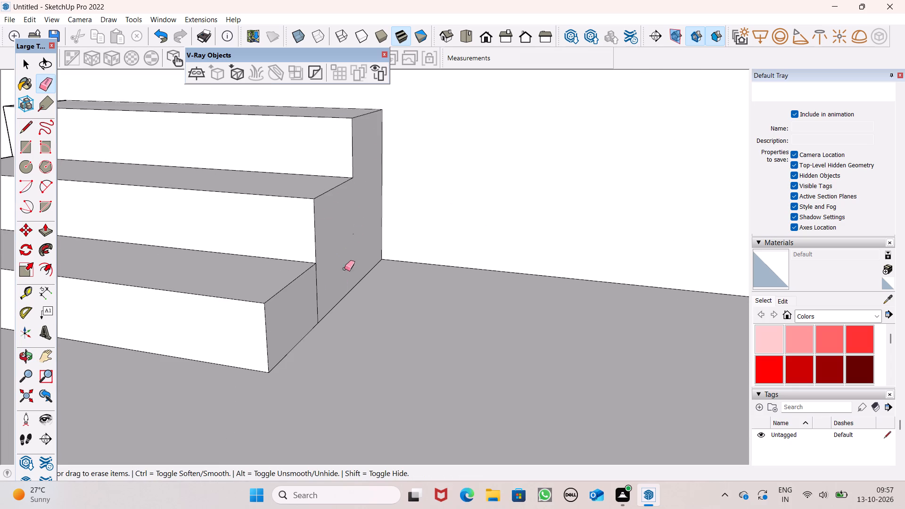
pyautogui.scroll(7, 303, 338)
pyautogui.moveTo(344, 243); pyautogui.dragTo(325, 263)
pyautogui.scroll(-5, 361, 256)
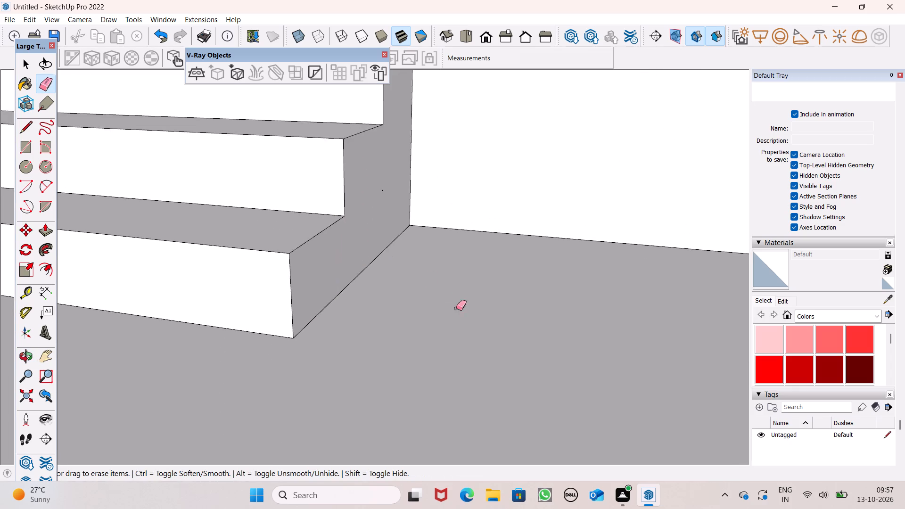
# Examine the cleaned-up stair and the wall behind it from the side and front.
pyautogui.moveTo(465, 312); pyautogui.dragTo(584, 341, button='middle')
pyautogui.scroll(-7, 554, 333)
pyautogui.scroll(-3, 588, 358)
pyautogui.moveTo(699, 365); pyautogui.dragTo(699, 335, button='middle')
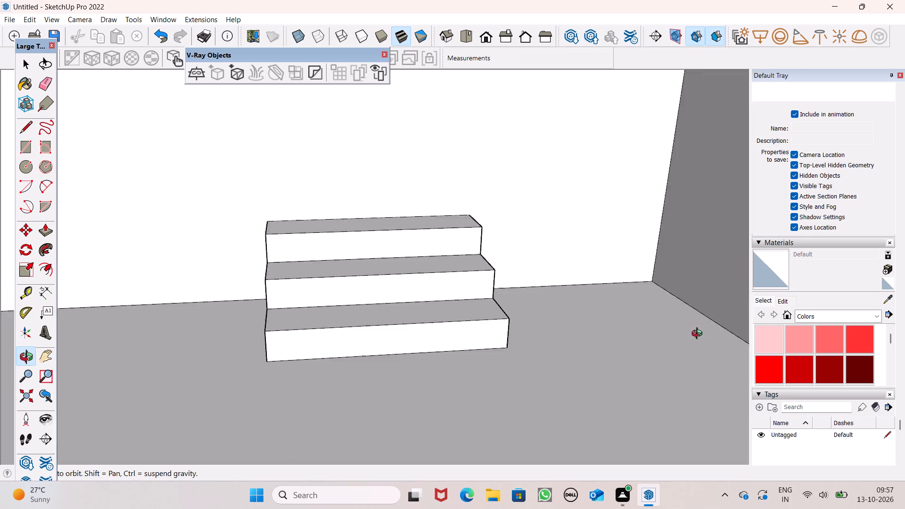
pyautogui.moveTo(699, 335); pyautogui.dragTo(774, 313, button='middle')
pyautogui.scroll(-2, 589, 281)
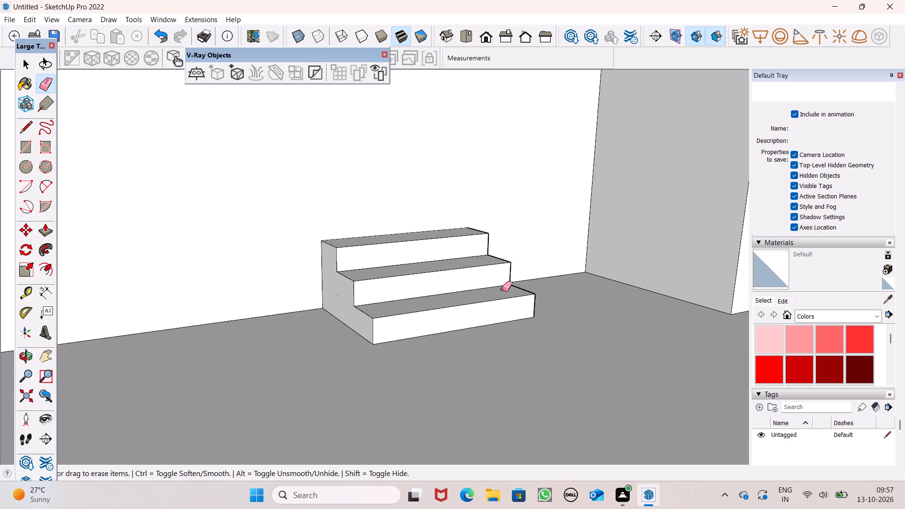
pyautogui.press('space')
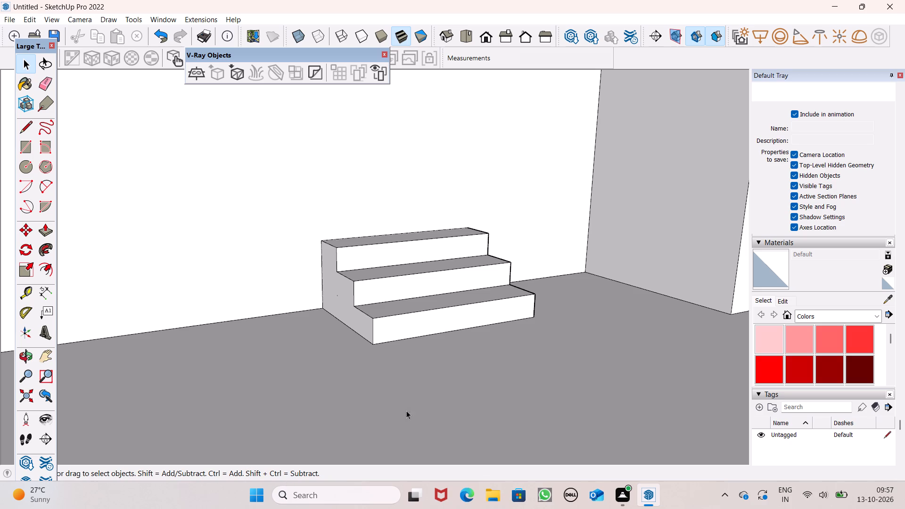
pyautogui.scroll(-8, 477, 392)
pyautogui.moveTo(498, 360); pyautogui.dragTo(495, 362, button='middle')
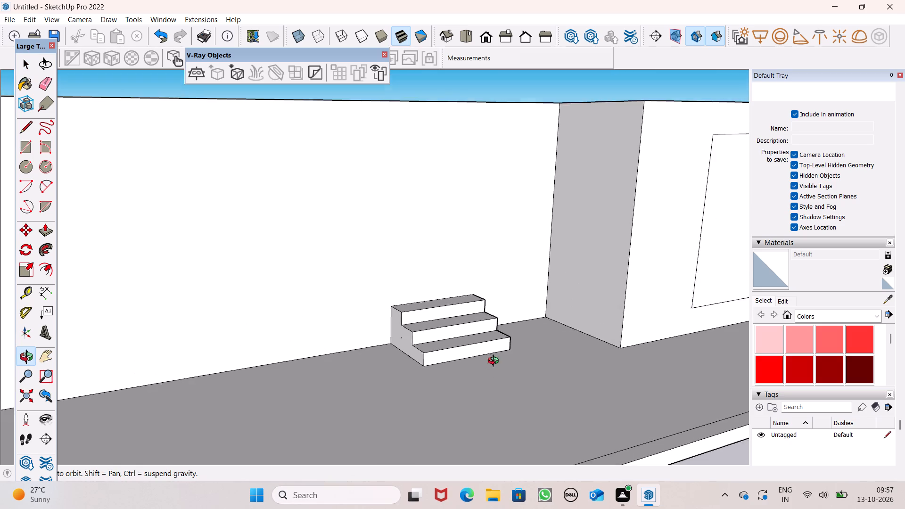
pyautogui.moveTo(495, 362); pyautogui.dragTo(393, 378, button='middle')
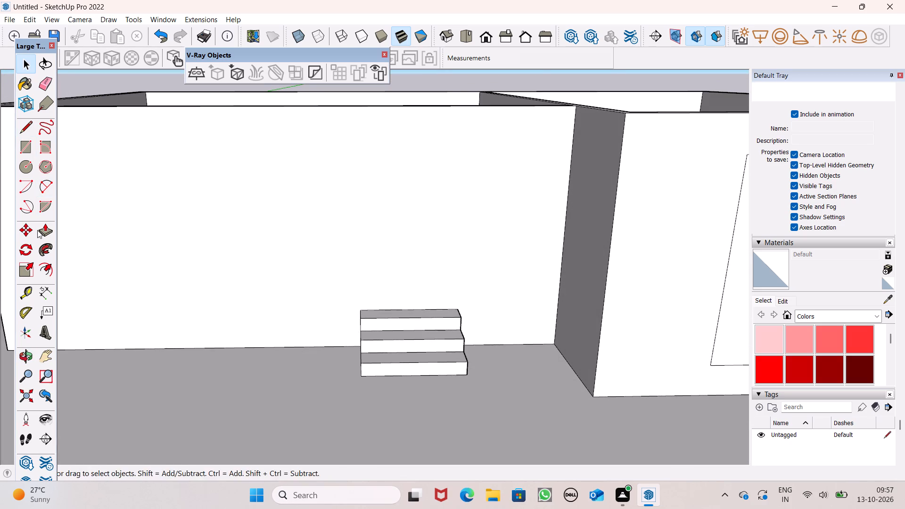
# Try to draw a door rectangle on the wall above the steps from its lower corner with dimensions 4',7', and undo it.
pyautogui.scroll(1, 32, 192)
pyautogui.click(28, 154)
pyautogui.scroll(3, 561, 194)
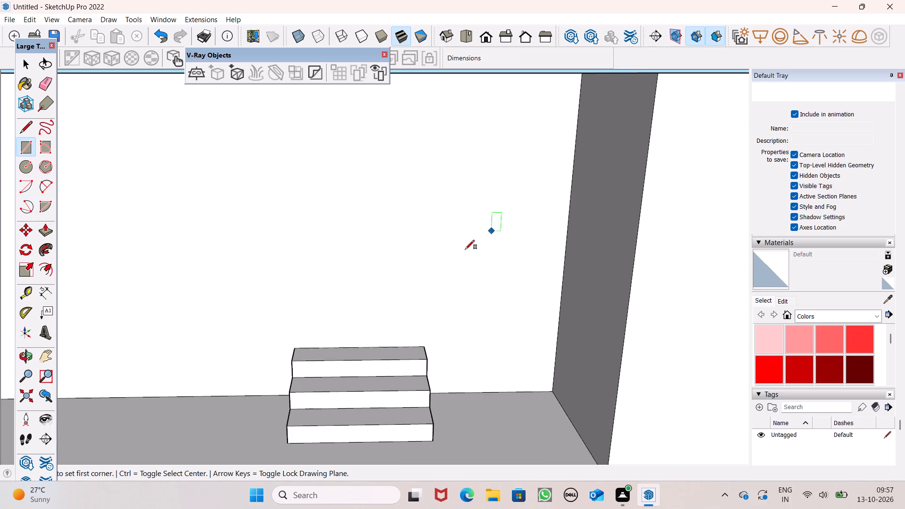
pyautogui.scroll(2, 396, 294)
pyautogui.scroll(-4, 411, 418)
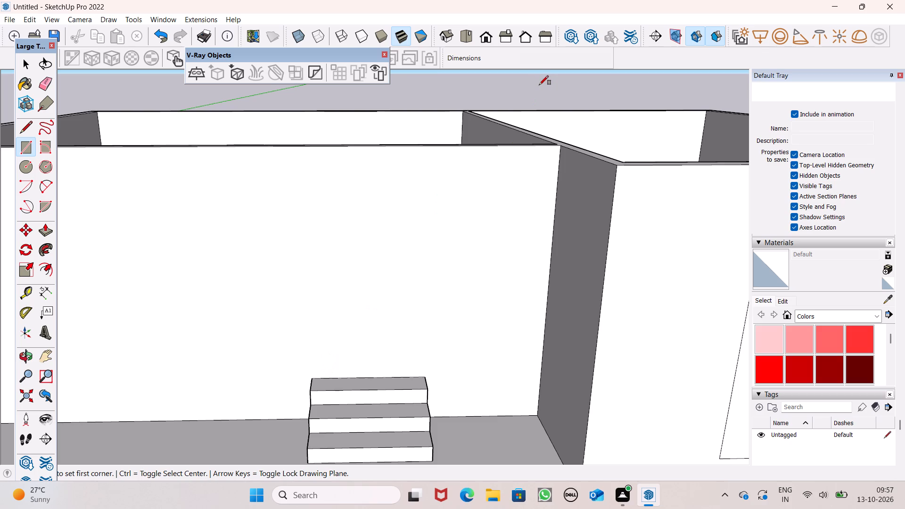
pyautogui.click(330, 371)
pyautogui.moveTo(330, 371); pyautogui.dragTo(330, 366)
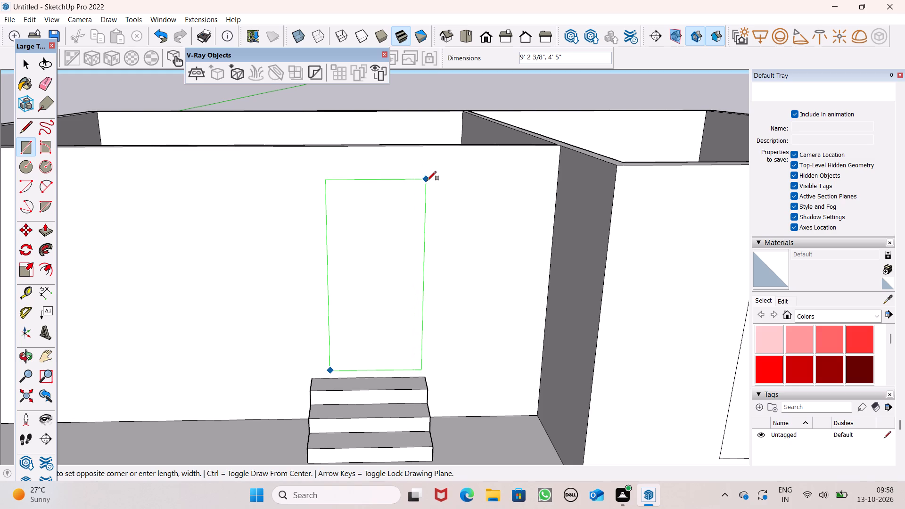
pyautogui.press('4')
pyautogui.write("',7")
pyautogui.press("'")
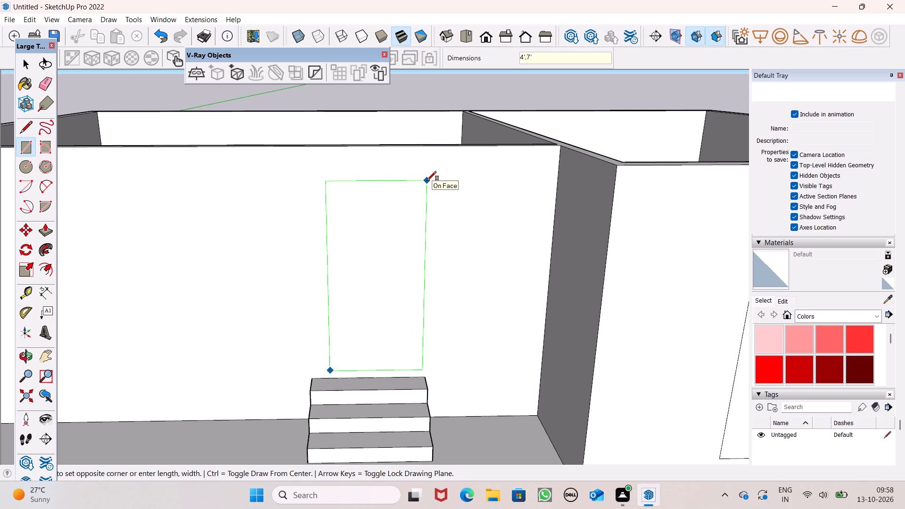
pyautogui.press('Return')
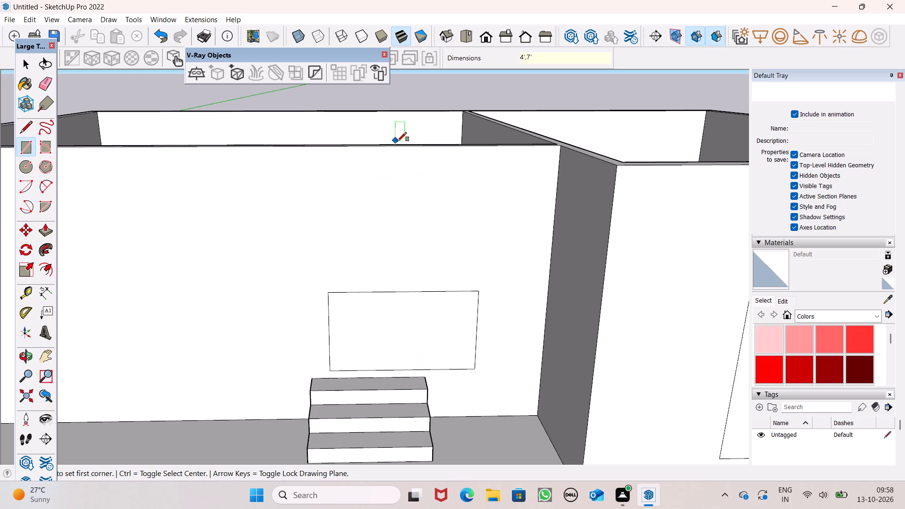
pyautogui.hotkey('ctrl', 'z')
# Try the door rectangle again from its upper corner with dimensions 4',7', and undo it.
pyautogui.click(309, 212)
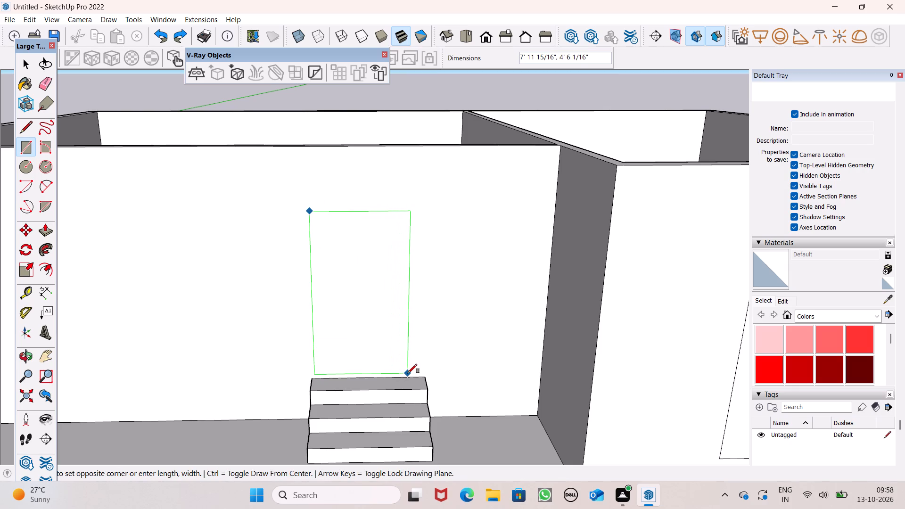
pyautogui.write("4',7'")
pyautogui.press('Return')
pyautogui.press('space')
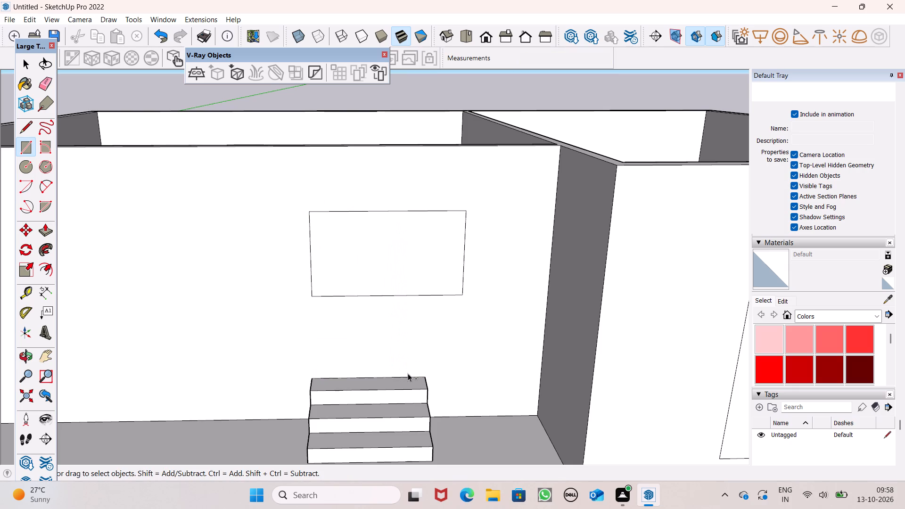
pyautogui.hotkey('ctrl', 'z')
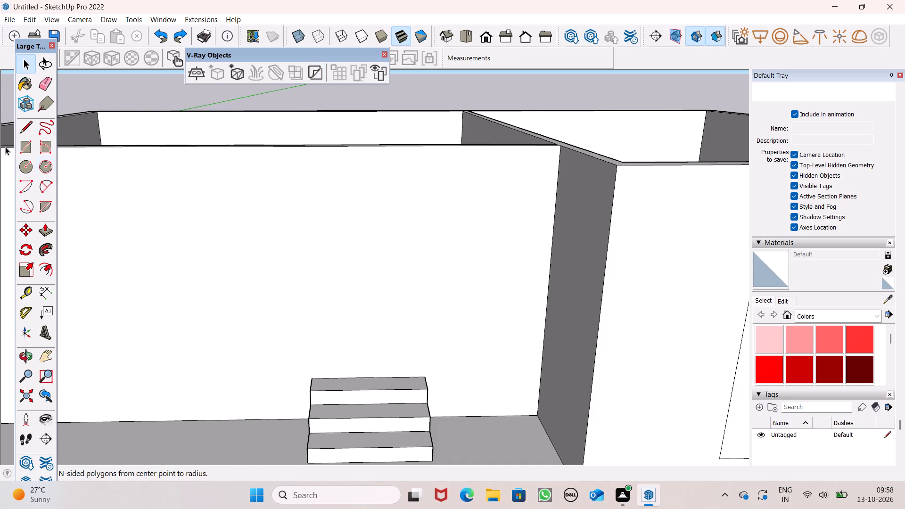
# Draw a door rectangle on the wall above the steps, 7' high by 4' wide, using dimensions 7',4'.
pyautogui.click(27, 149)
pyautogui.click(318, 226)
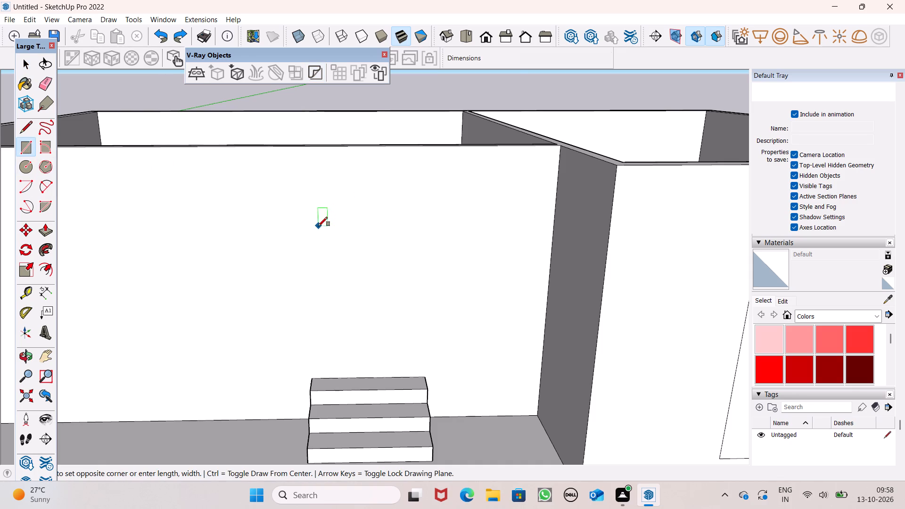
pyautogui.write("7'")
pyautogui.write(",4'")
pyautogui.press('Return')
pyautogui.press('space')
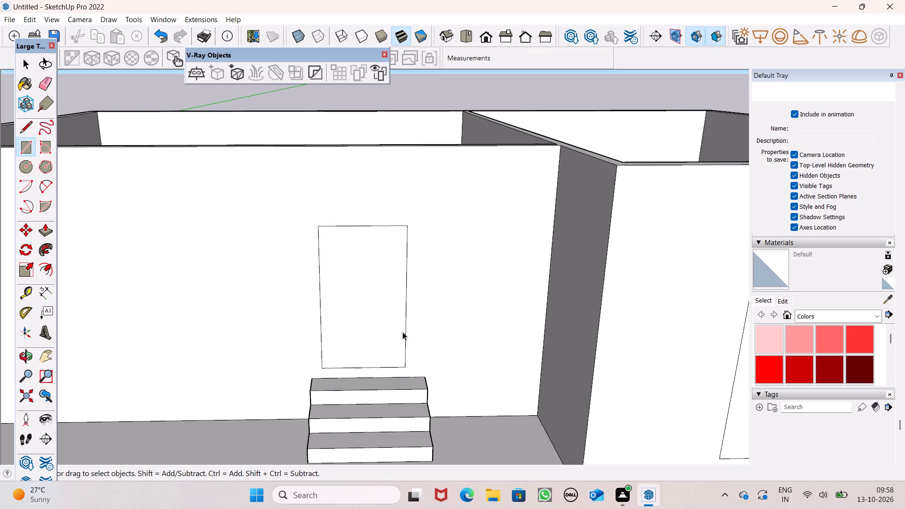
# Move the door rectangle and its edges about 5 1/16" along the wall, centring it just above the top step.
pyautogui.doubleClick(403, 332)
pyautogui.moveTo(457, 363); pyautogui.dragTo(444, 352, button='middle')
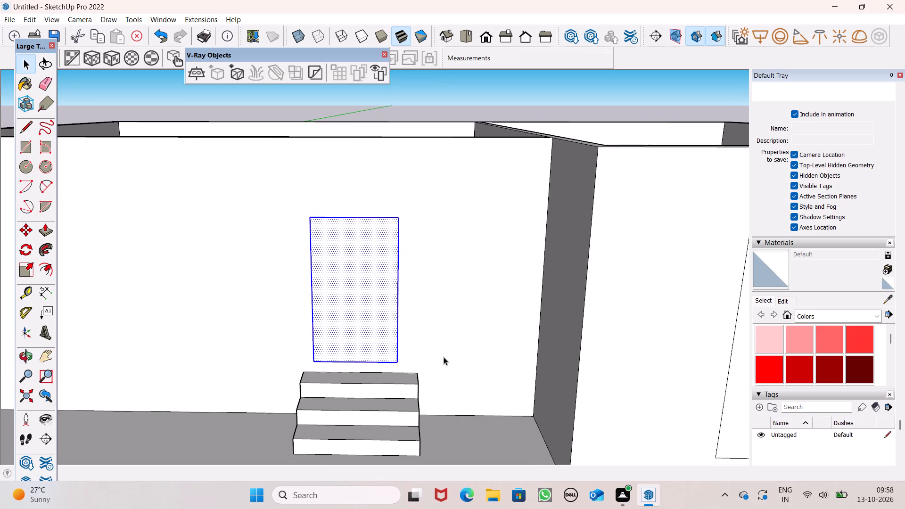
pyautogui.press('m')
pyautogui.press('Return')
pyautogui.moveTo(383, 352); pyautogui.dragTo(385, 361)
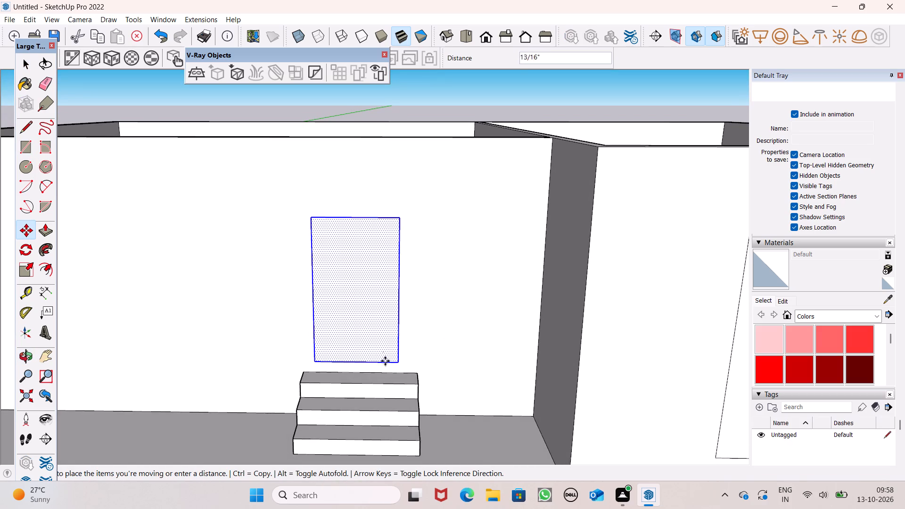
pyautogui.moveTo(385, 361); pyautogui.dragTo(387, 360)
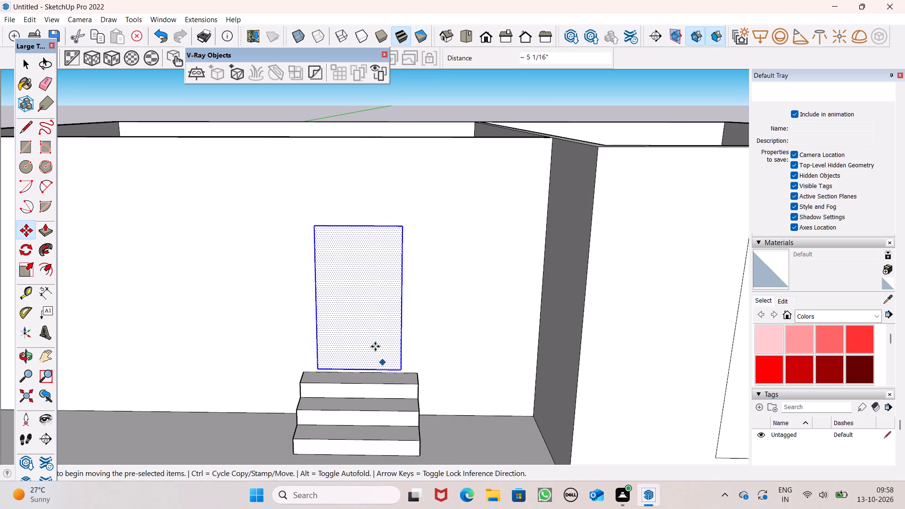
pyautogui.press('space')
pyautogui.press('space')
pyautogui.scroll(-5, 343, 227)
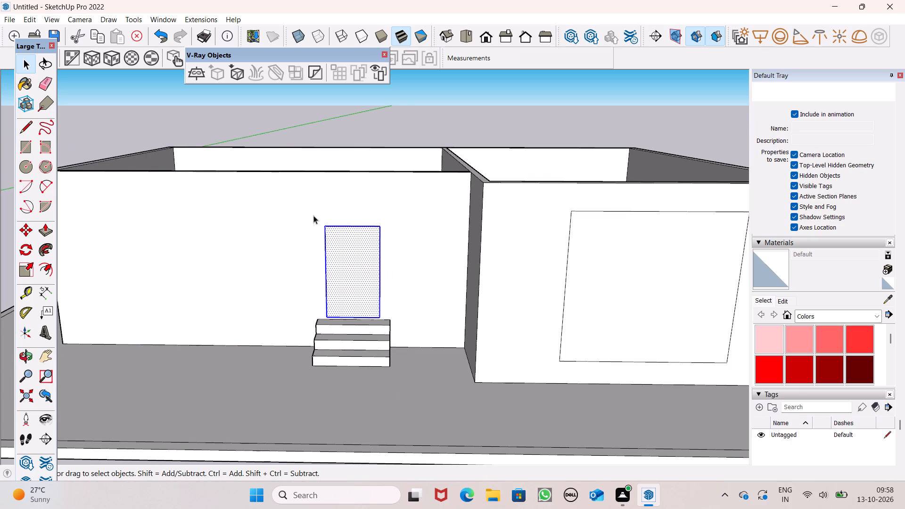
# Move the door rectangle about 3 9/16" up the wall, slightly higher above the top step.
pyautogui.scroll(8, 311, 276)
pyautogui.press('m')
pyautogui.press('Return')
pyautogui.moveTo(393, 320); pyautogui.dragTo(391, 320)
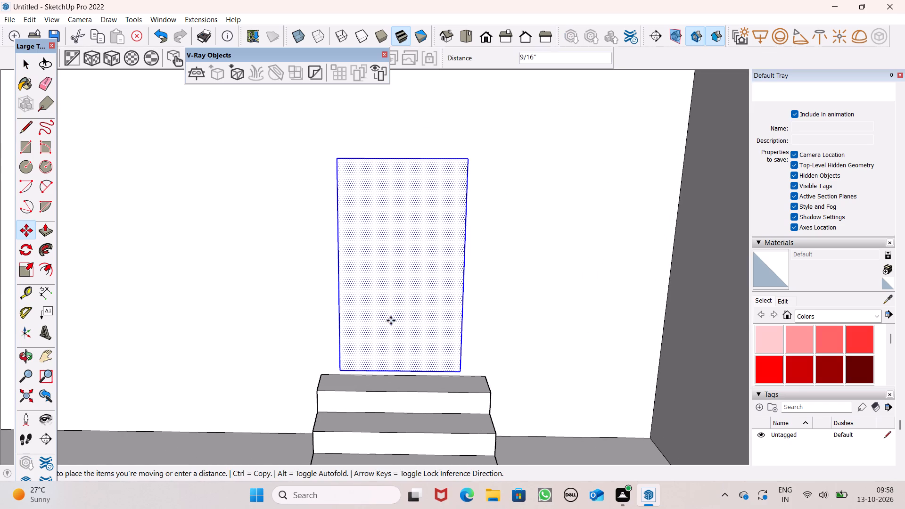
pyautogui.moveTo(391, 320); pyautogui.dragTo(395, 312)
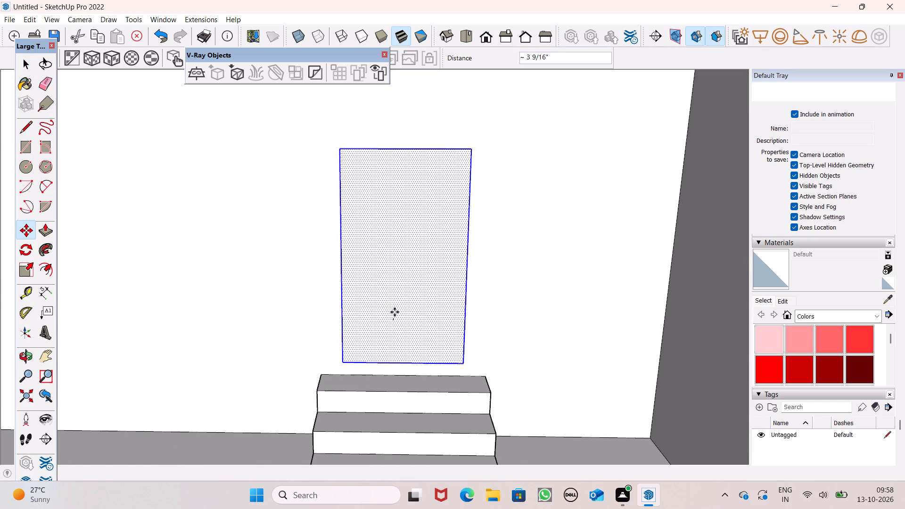
pyautogui.scroll(-5, 391, 314)
pyautogui.press('space')
pyautogui.press('space')
pyautogui.click(412, 104)
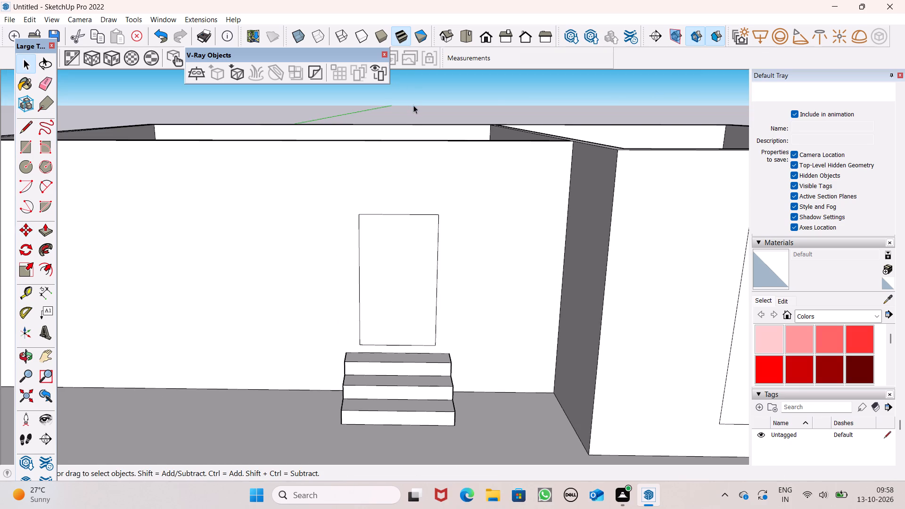
# Push the door rectangle 6" through the wall to cut an open doorway above the steps.
pyautogui.scroll(3, 494, 89)
pyautogui.scroll(-7, 503, 113)
pyautogui.scroll(5, 461, 257)
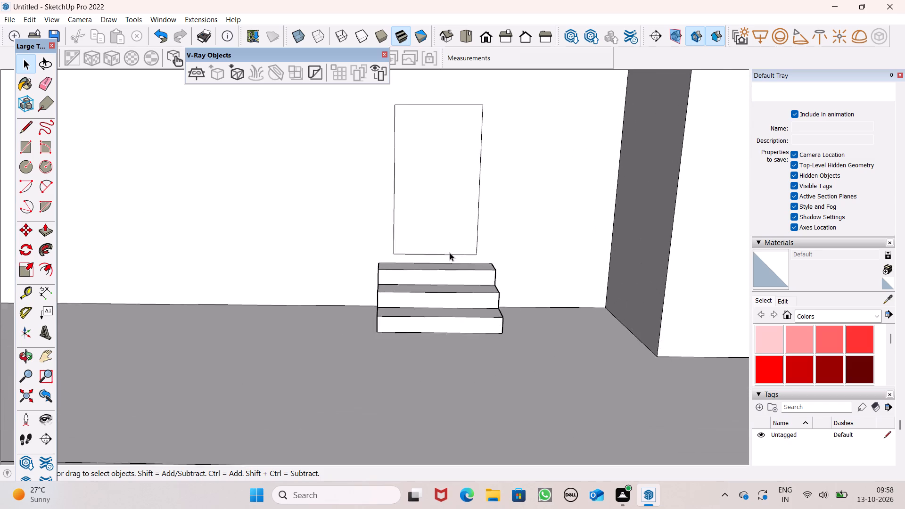
pyautogui.scroll(2, 450, 253)
pyautogui.scroll(-6, 404, 310)
pyautogui.scroll(8, 451, 250)
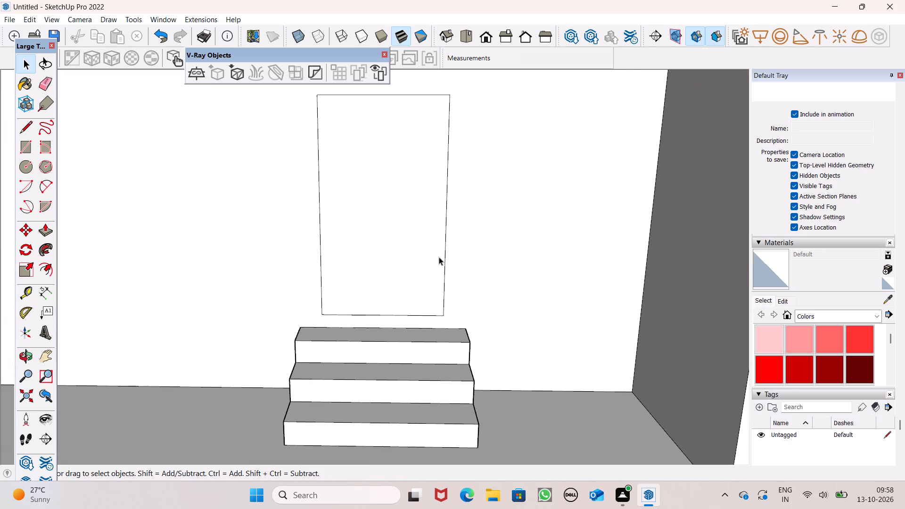
pyautogui.scroll(-5, 423, 279)
pyautogui.scroll(4, 425, 198)
pyautogui.scroll(-4, 377, 213)
pyautogui.moveTo(371, 256); pyautogui.dragTo(363, 291, button='middle')
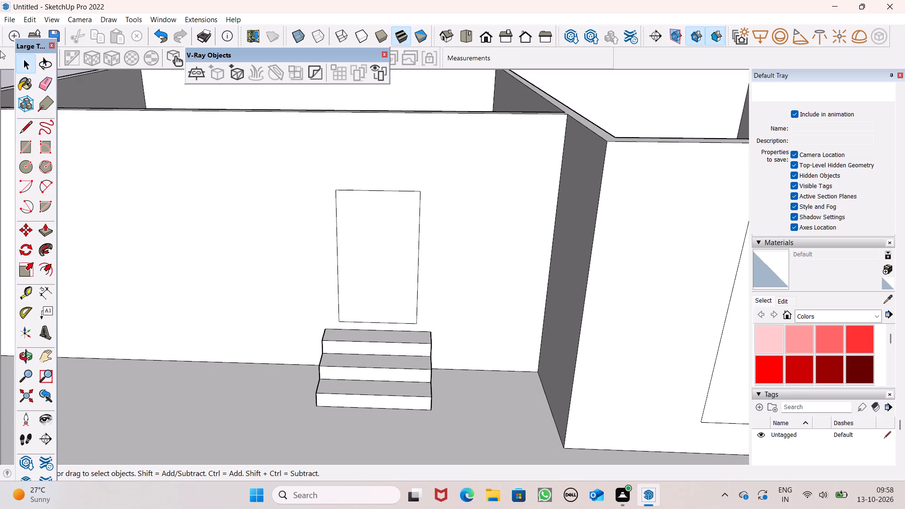
pyautogui.click(43, 233)
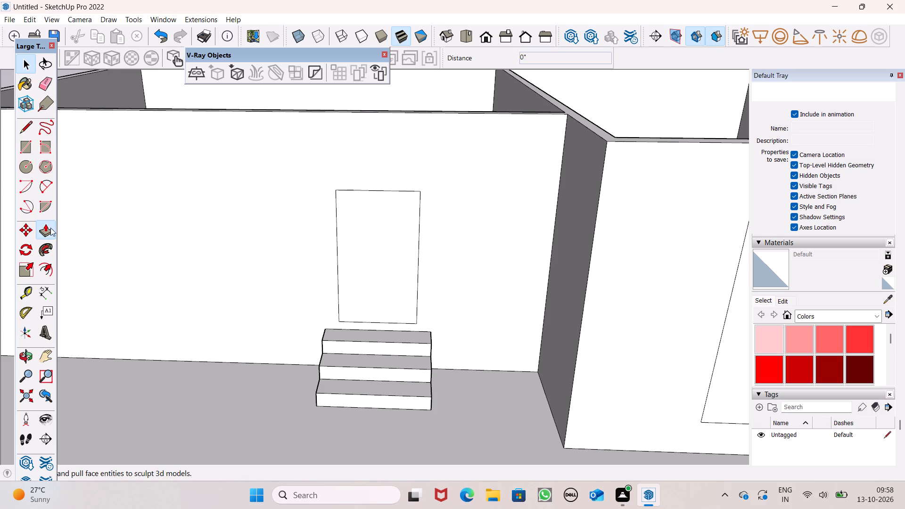
pyautogui.scroll(2, 353, 220)
pyautogui.moveTo(362, 335); pyautogui.dragTo(380, 320)
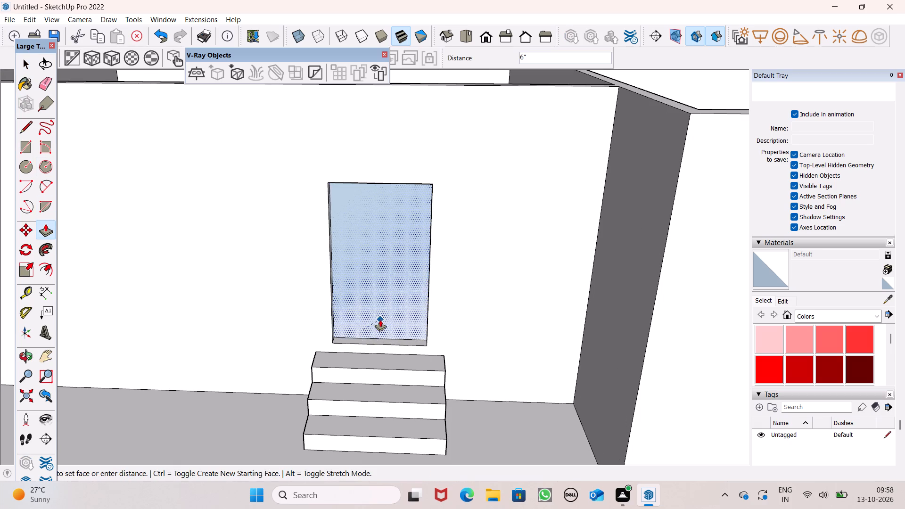
pyautogui.moveTo(380, 320); pyautogui.dragTo(380, 318)
pyautogui.scroll(-6, 359, 225)
pyautogui.moveTo(394, 267); pyautogui.dragTo(403, 227, button='middle')
pyautogui.press('space')
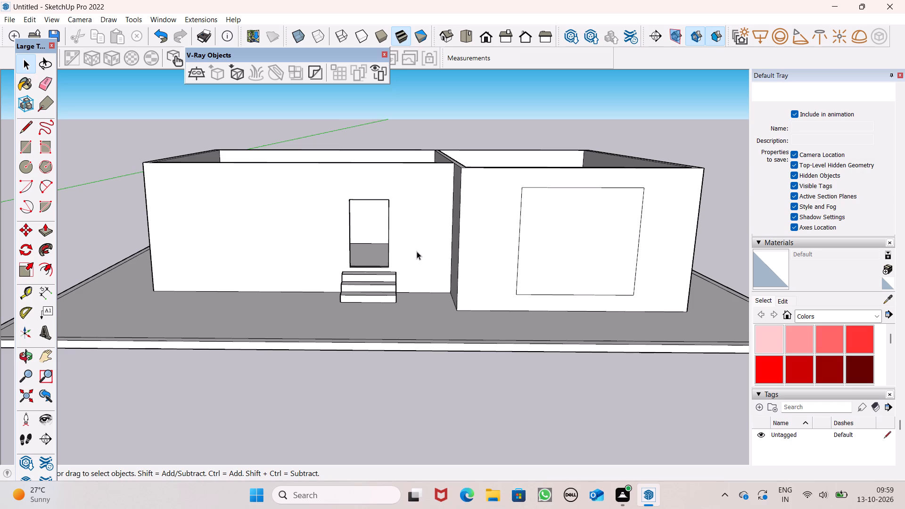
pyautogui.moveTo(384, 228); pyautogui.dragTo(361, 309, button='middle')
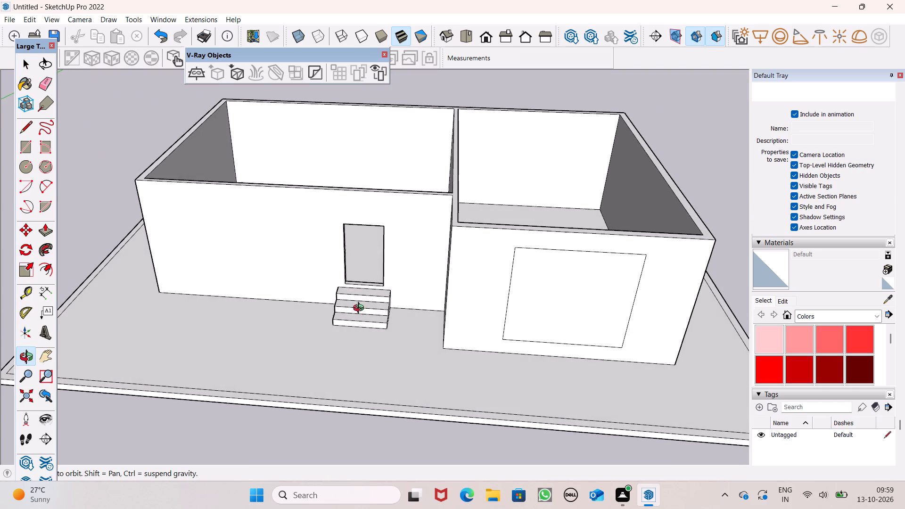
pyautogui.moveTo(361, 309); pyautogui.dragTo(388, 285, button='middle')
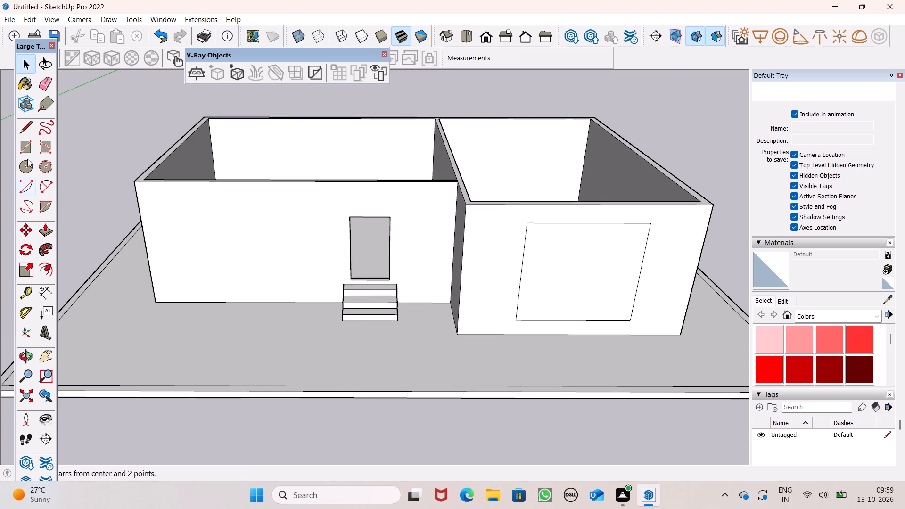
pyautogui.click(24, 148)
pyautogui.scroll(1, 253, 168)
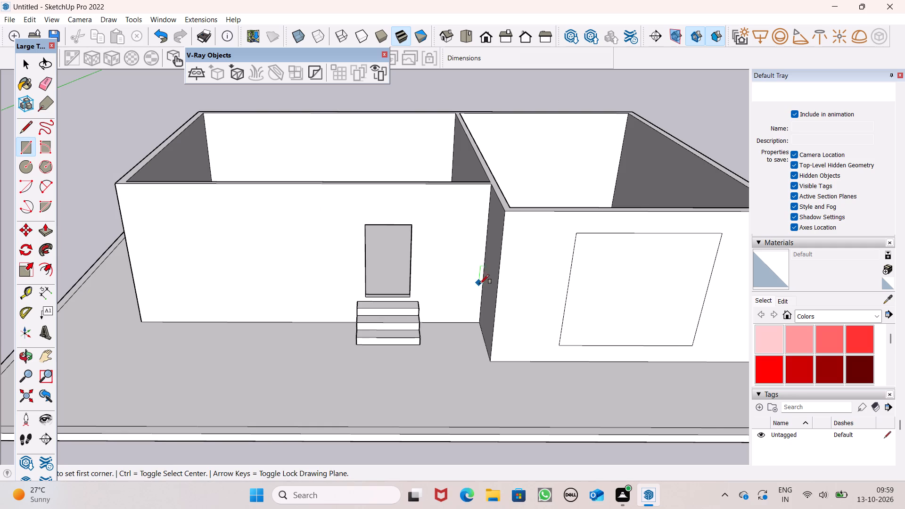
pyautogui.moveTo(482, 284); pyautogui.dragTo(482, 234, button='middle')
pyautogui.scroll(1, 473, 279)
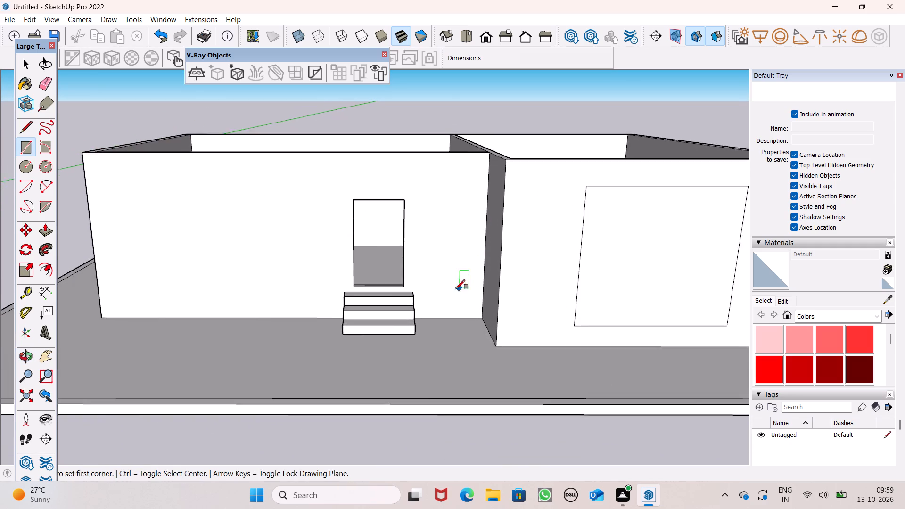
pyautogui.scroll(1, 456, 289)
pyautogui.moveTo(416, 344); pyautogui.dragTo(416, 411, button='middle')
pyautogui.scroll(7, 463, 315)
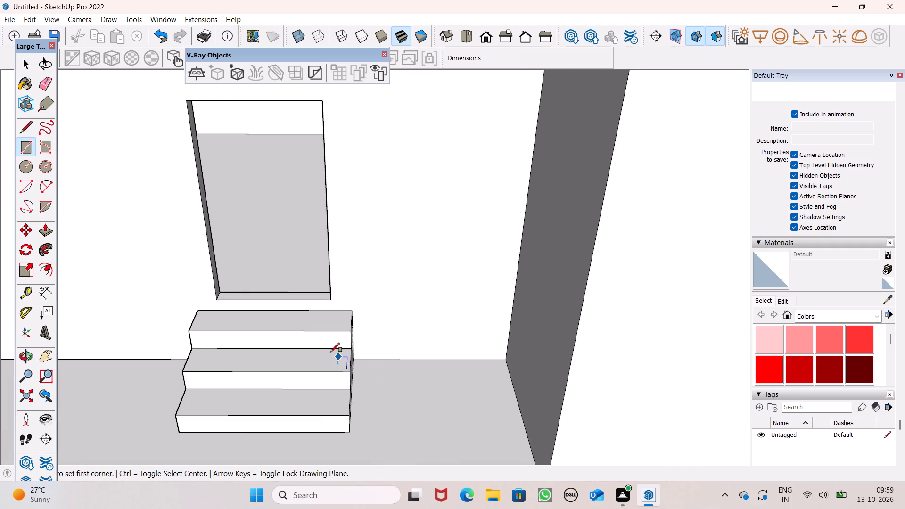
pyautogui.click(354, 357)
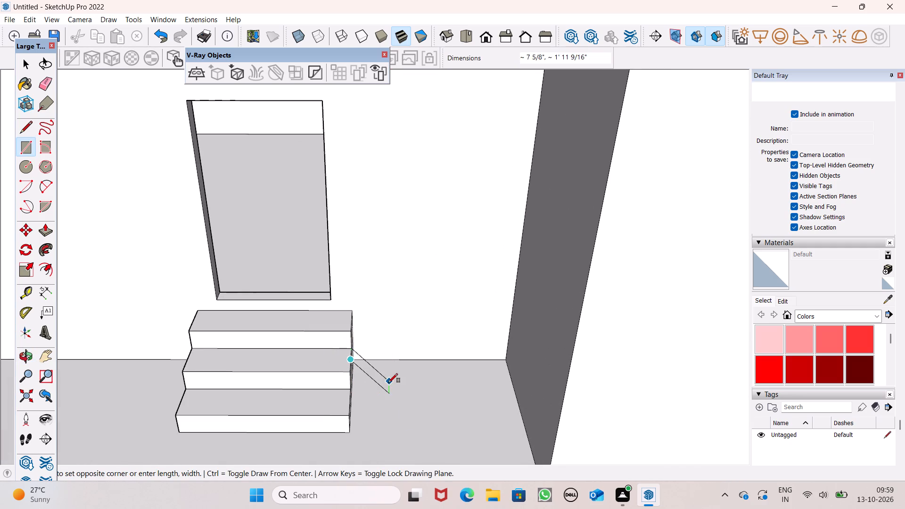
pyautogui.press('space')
# Draw a rectangle about 1' 9 5/8" by 1' 7 5/16" on the slab, in the corner between the stair's side and the wall.
pyautogui.moveTo(314, 383); pyautogui.dragTo(253, 376, button='middle')
pyautogui.scroll(1, 366, 370)
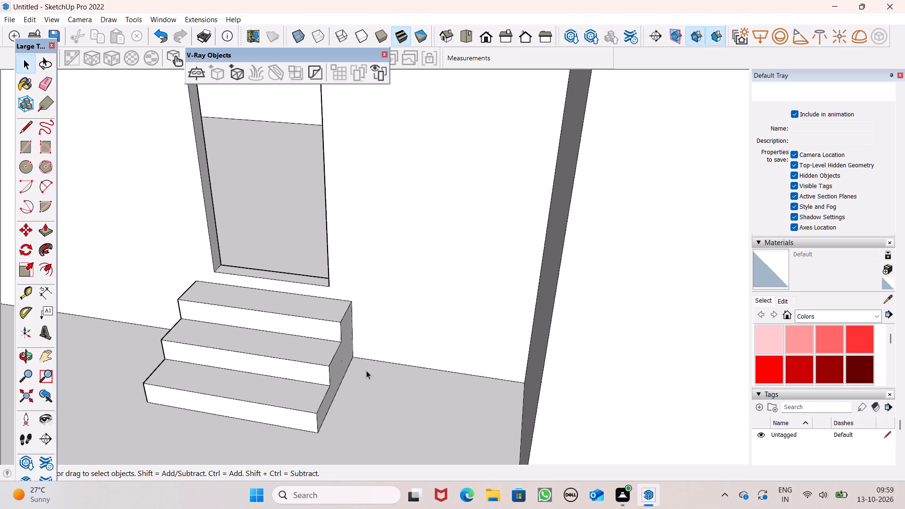
pyautogui.click(22, 140)
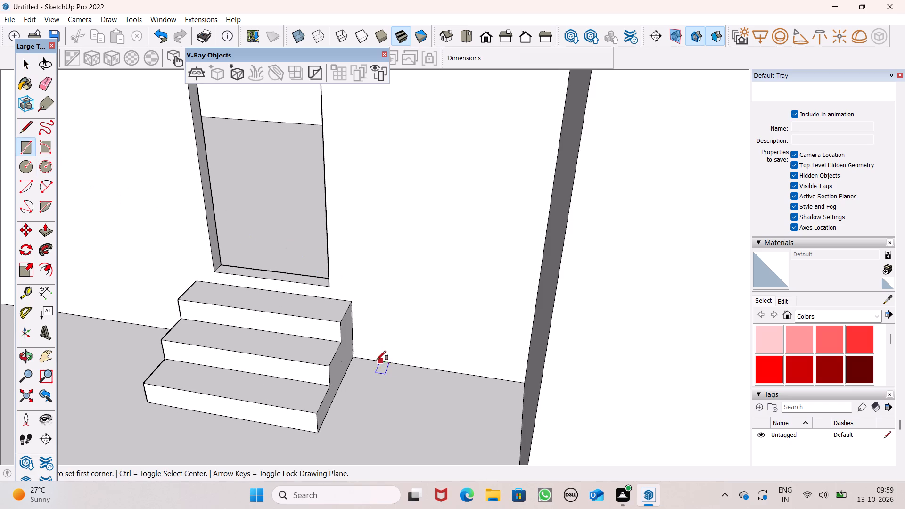
pyautogui.moveTo(353, 357); pyautogui.dragTo(355, 361)
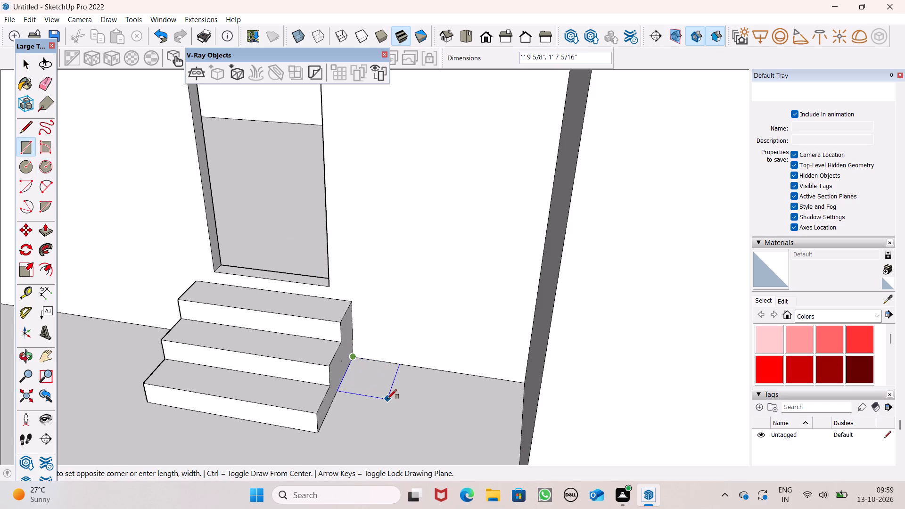
pyautogui.click(387, 399)
pyautogui.scroll(-4, 404, 331)
pyautogui.moveTo(428, 330); pyautogui.dragTo(484, 334, button='middle')
pyautogui.scroll(1, 484, 335)
pyautogui.press('space')
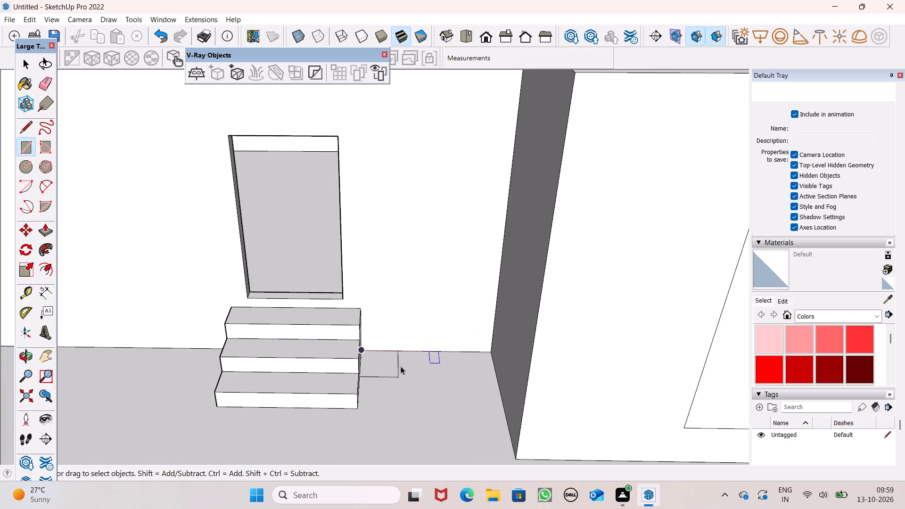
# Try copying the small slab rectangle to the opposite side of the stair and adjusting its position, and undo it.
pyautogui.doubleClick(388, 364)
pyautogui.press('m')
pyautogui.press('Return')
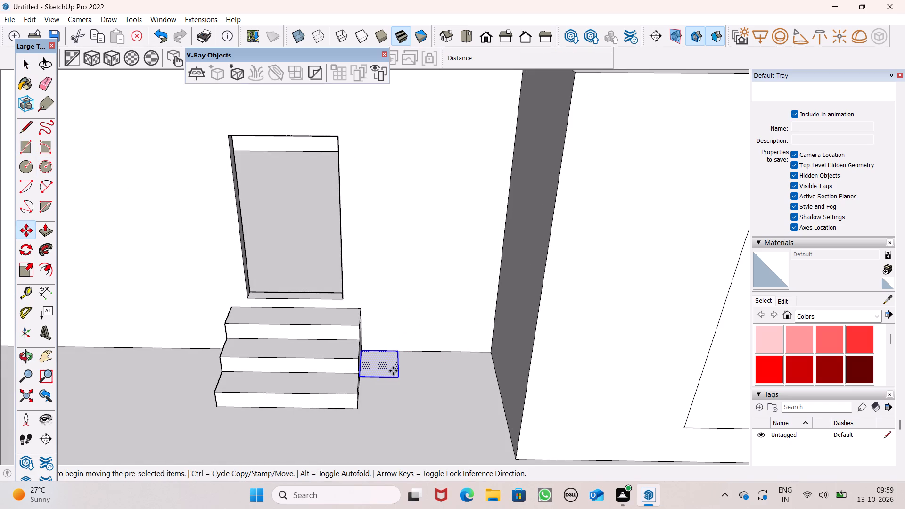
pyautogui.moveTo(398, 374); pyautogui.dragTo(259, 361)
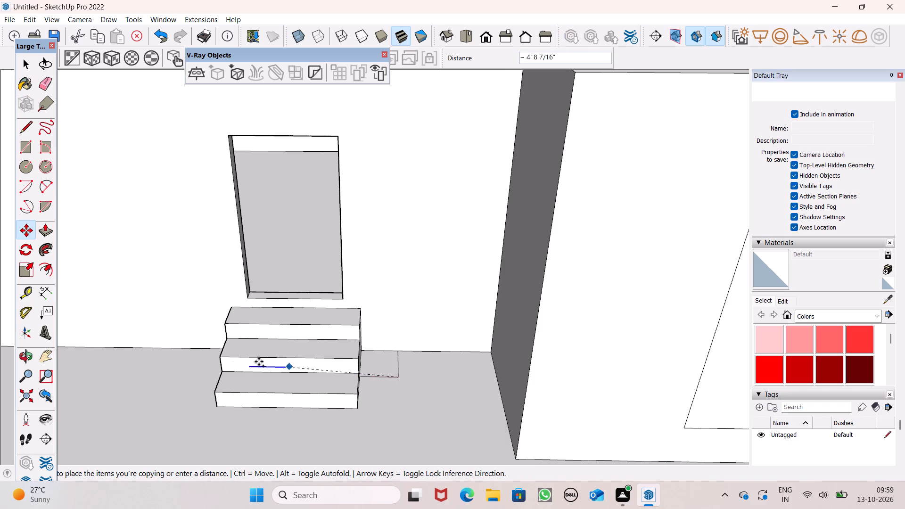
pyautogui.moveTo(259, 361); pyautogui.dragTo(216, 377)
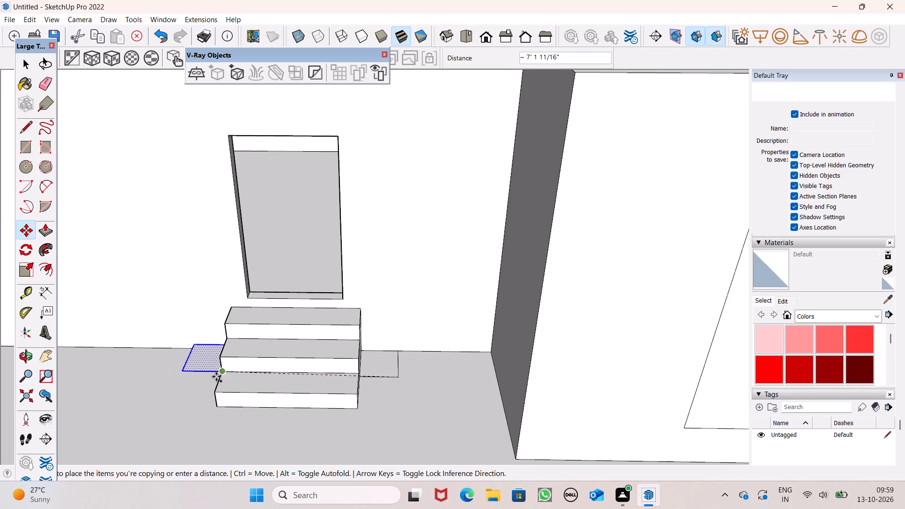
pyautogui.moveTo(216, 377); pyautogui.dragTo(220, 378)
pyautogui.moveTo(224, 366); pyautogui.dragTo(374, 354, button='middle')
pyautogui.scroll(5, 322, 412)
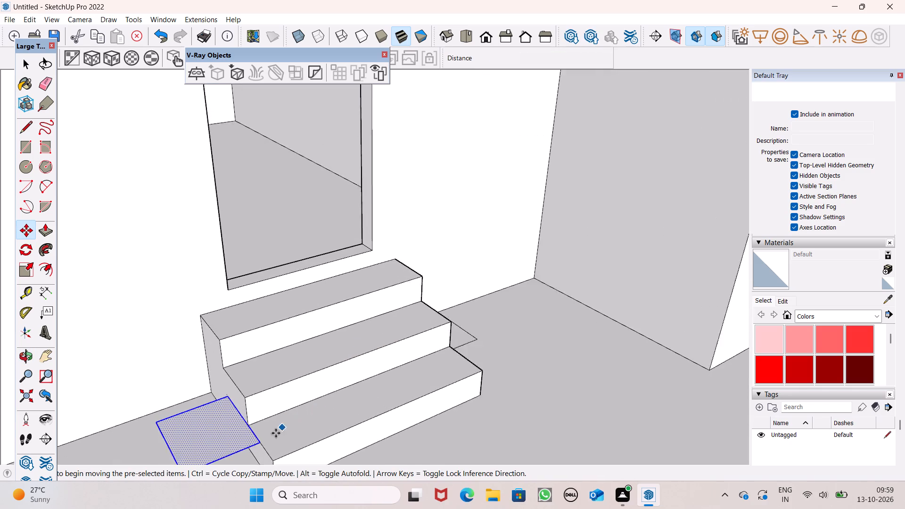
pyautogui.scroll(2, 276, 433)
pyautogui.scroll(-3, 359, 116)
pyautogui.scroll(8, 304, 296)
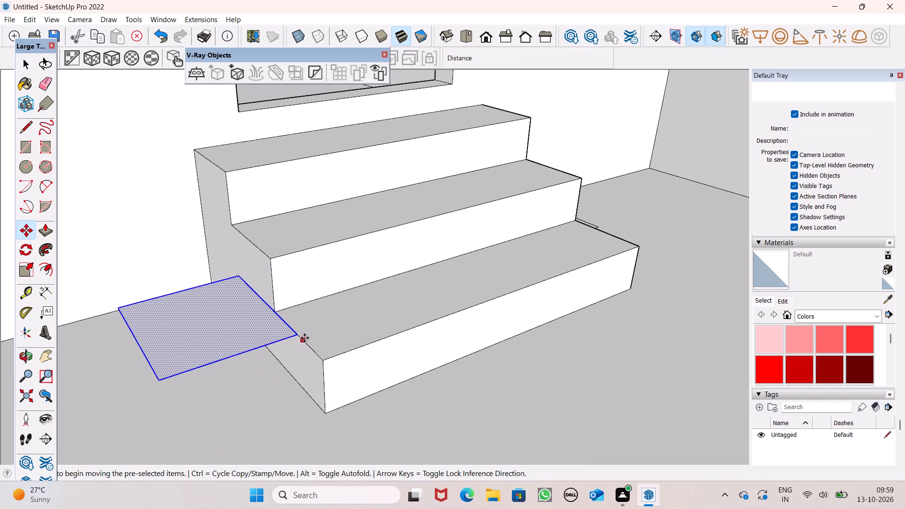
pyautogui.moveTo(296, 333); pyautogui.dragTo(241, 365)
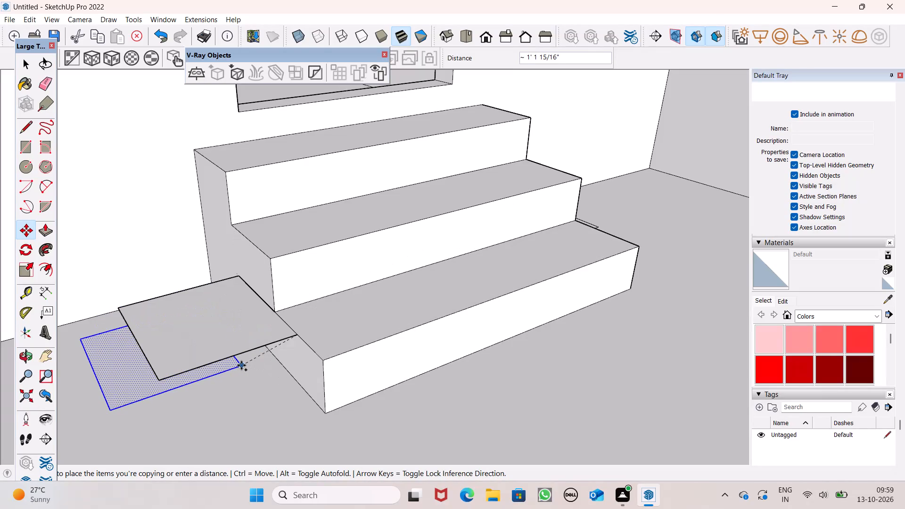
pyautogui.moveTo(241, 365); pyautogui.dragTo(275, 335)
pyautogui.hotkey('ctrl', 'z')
# Copy the small rectangle's face about 7' 7/8" along the wall to the opposite side of the stair.
pyautogui.scroll(-6, 329, 169)
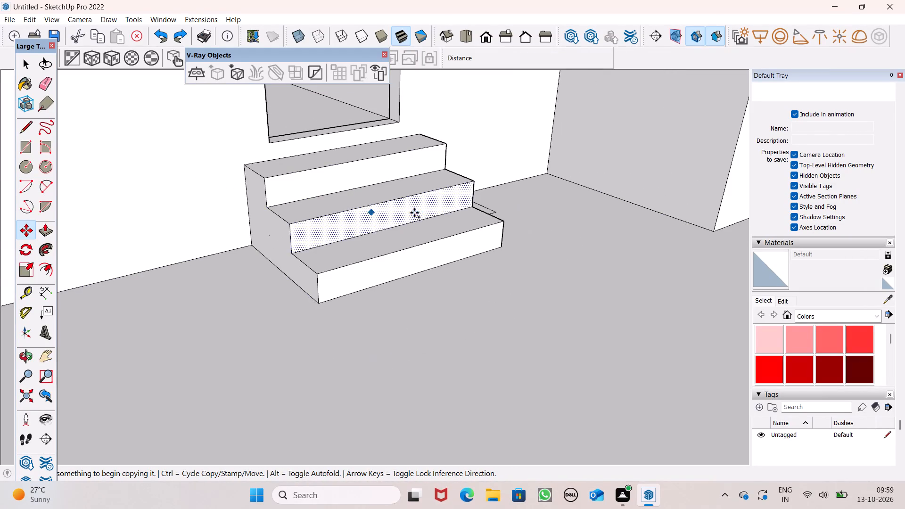
pyautogui.moveTo(475, 202); pyautogui.dragTo(339, 224, button='middle')
pyautogui.click(510, 240)
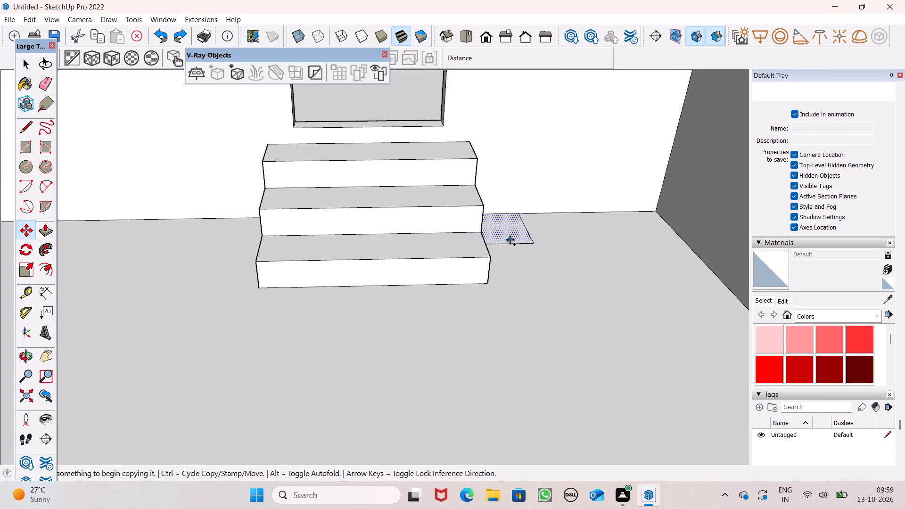
pyautogui.click(510, 240)
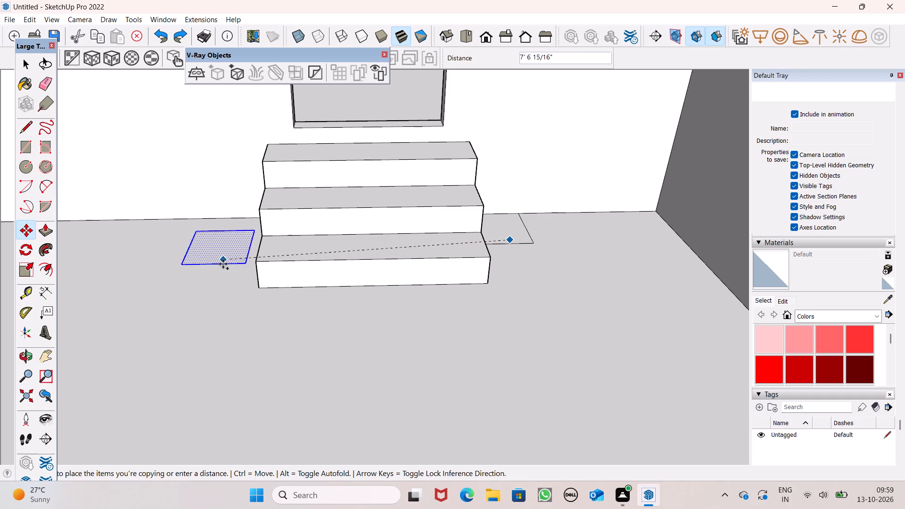
pyautogui.scroll(1, 216, 235)
pyautogui.moveTo(221, 238); pyautogui.dragTo(341, 283, button='middle')
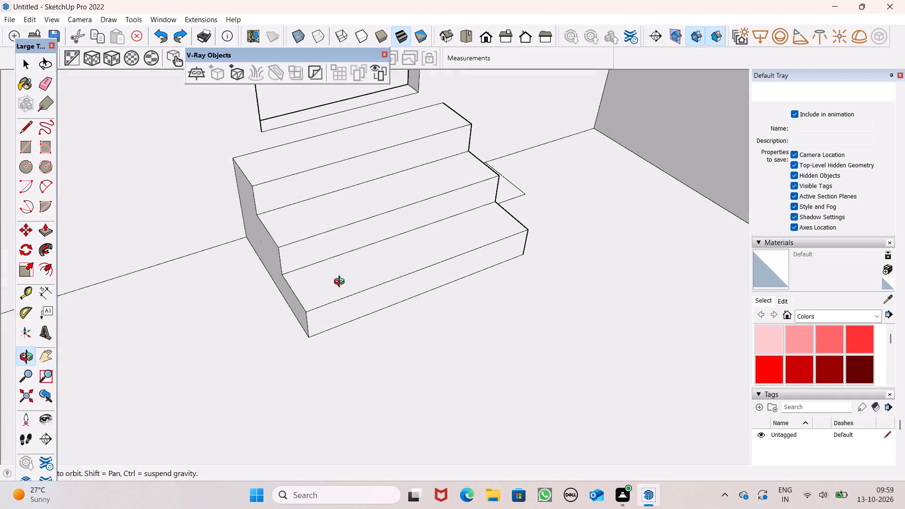
pyautogui.moveTo(341, 283); pyautogui.dragTo(341, 281, button='middle')
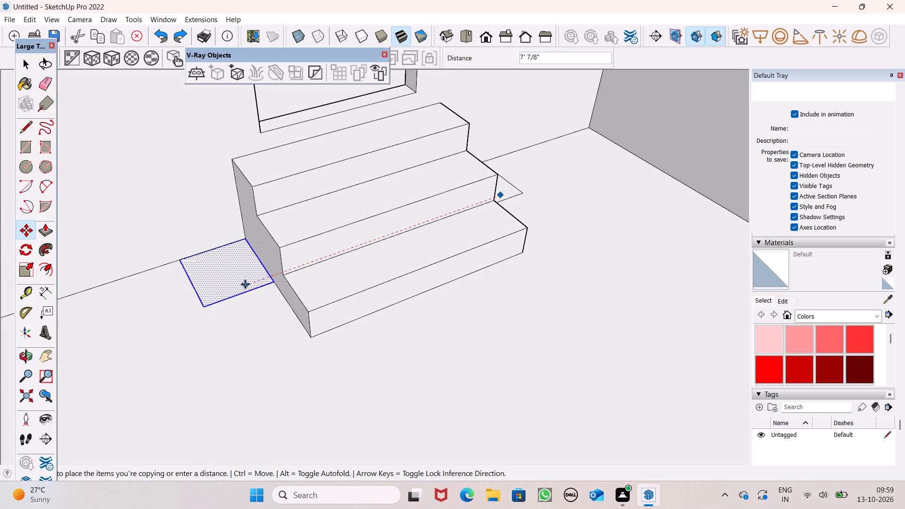
pyautogui.click(245, 284)
pyautogui.press('space')
# Pull the two small rectangles beside the stair up into columns about 13' 3" high, reaching the wall's top edge.
pyautogui.scroll(-2, 391, 178)
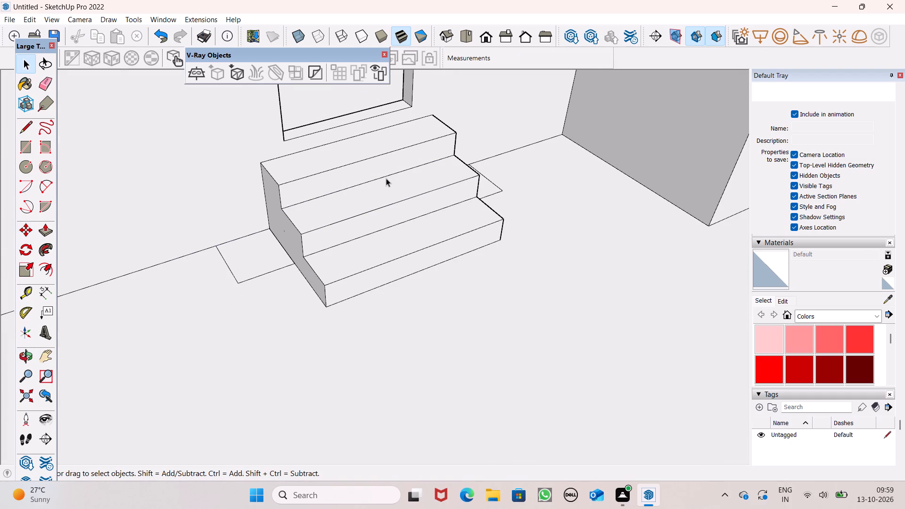
pyautogui.scroll(-2, 386, 178)
pyautogui.scroll(1, 406, 183)
pyautogui.moveTo(406, 183); pyautogui.dragTo(302, 211, button='middle')
pyautogui.scroll(-6, 315, 220)
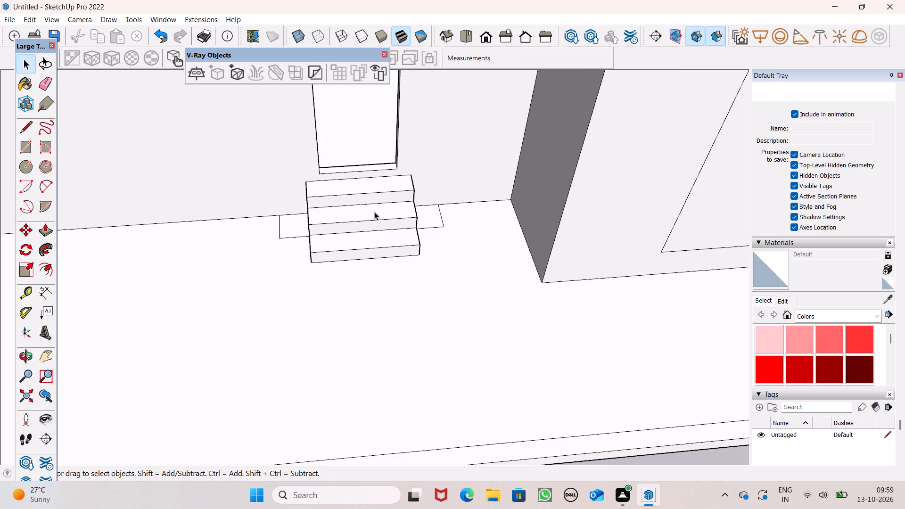
pyautogui.scroll(-6, 377, 221)
pyautogui.scroll(1, 345, 99)
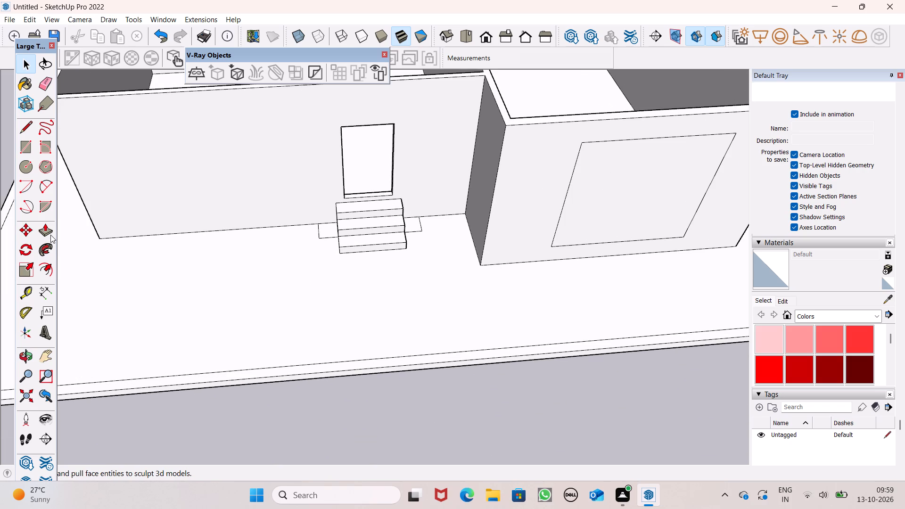
pyautogui.click(50, 235)
pyautogui.scroll(7, 289, 109)
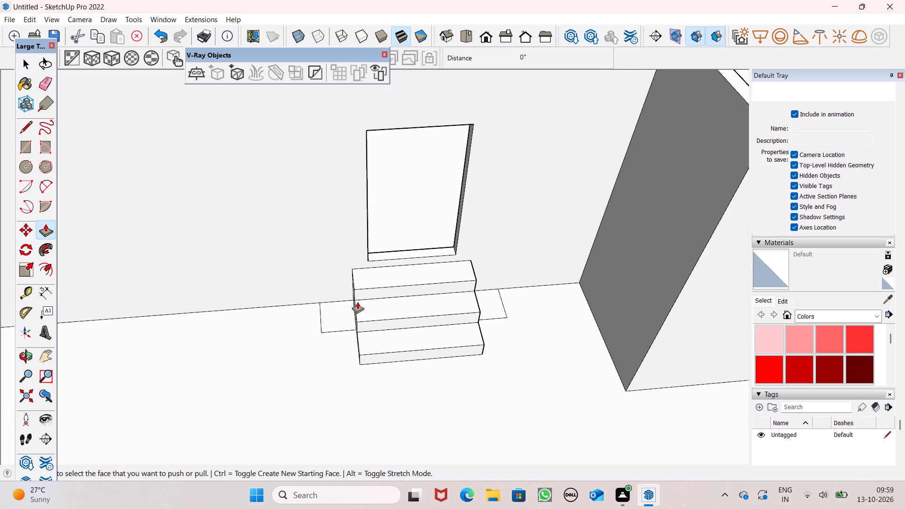
pyautogui.moveTo(340, 311); pyautogui.dragTo(338, 168)
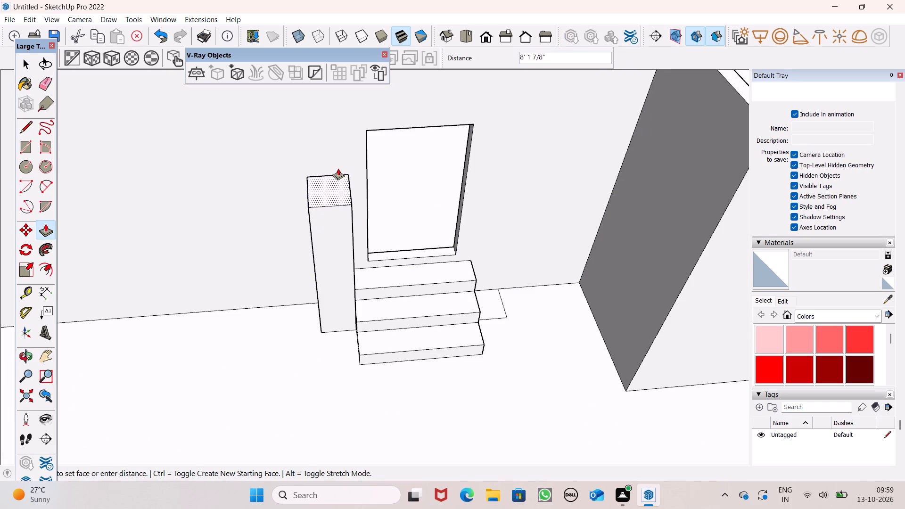
pyautogui.moveTo(338, 168); pyautogui.dragTo(343, 98)
pyautogui.scroll(-5, 383, 239)
pyautogui.scroll(6, 365, 146)
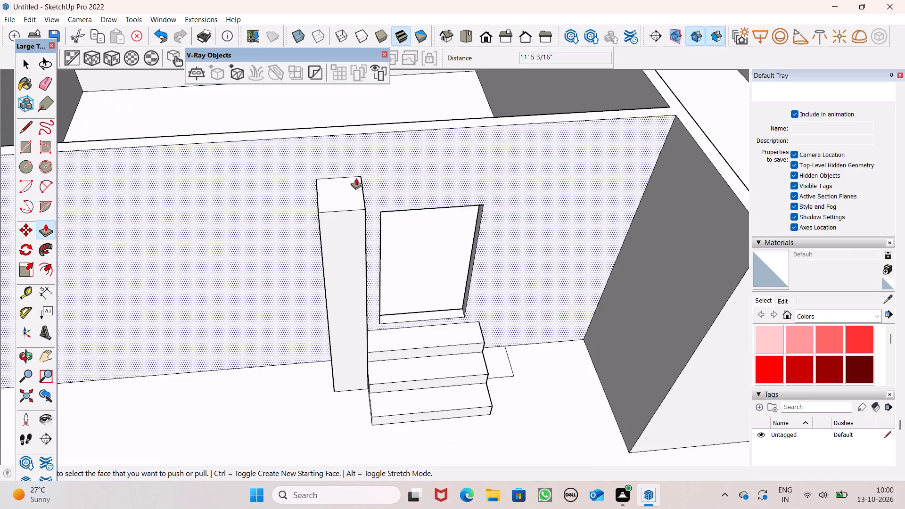
pyautogui.moveTo(345, 193); pyautogui.dragTo(334, 131)
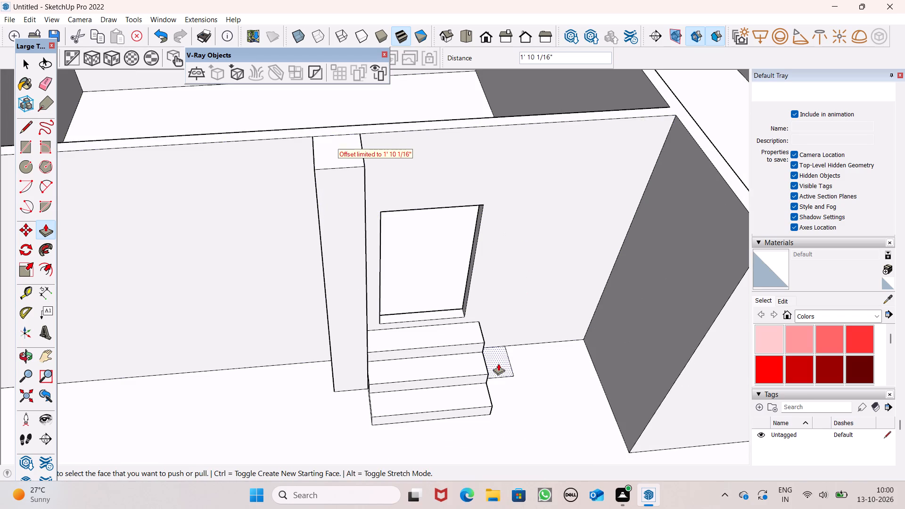
pyautogui.moveTo(498, 363); pyautogui.dragTo(489, 132)
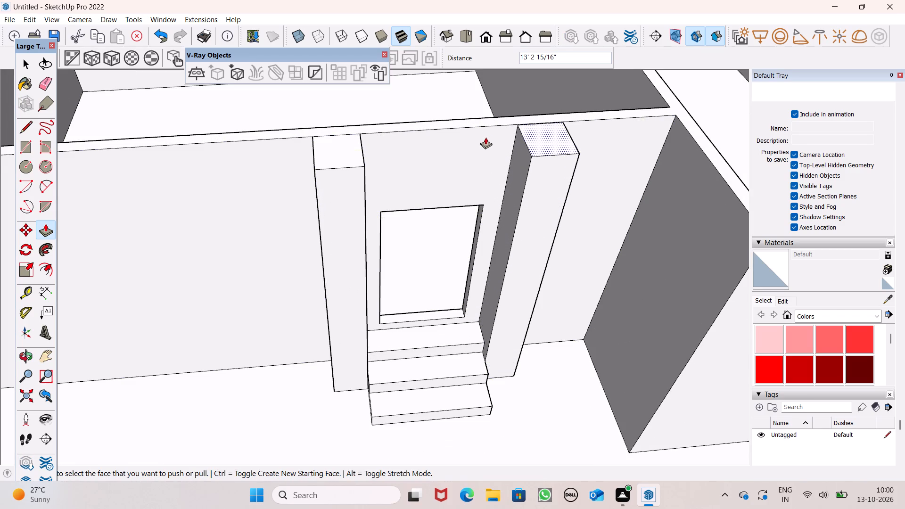
# Examine the two raised columns against the doorway, stair and wall height from several angles.
pyautogui.scroll(-4, 509, 216)
pyautogui.moveTo(518, 218); pyautogui.dragTo(477, 140, button='middle')
pyautogui.scroll(1, 477, 140)
pyautogui.press('space')
pyautogui.scroll(-2, 486, 182)
pyautogui.moveTo(487, 230); pyautogui.dragTo(486, 187, button='middle')
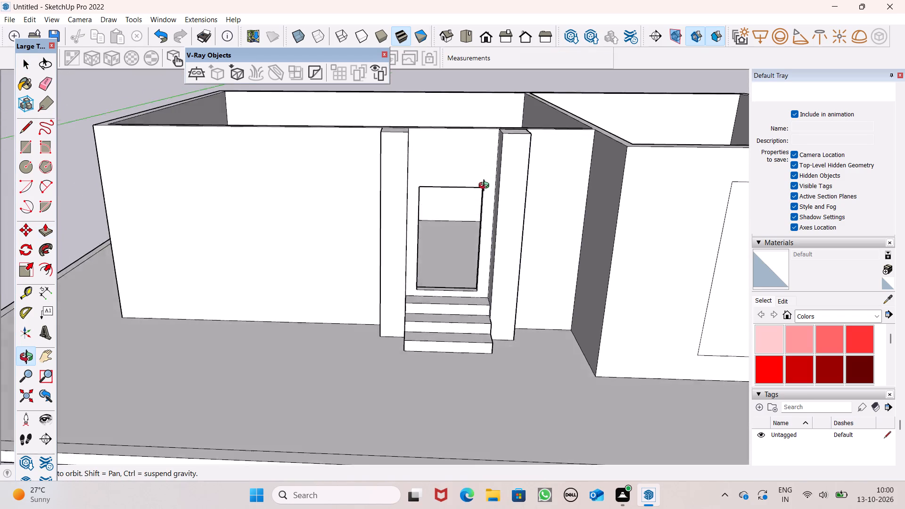
pyautogui.moveTo(486, 187); pyautogui.dragTo(510, 144, button='middle')
pyautogui.scroll(-6, 494, 195)
pyautogui.moveTo(524, 241); pyautogui.dragTo(587, 227, button='middle')
pyautogui.scroll(1, 494, 248)
pyautogui.scroll(-1, 565, 130)
pyautogui.moveTo(554, 155); pyautogui.dragTo(523, 343, button='middle')
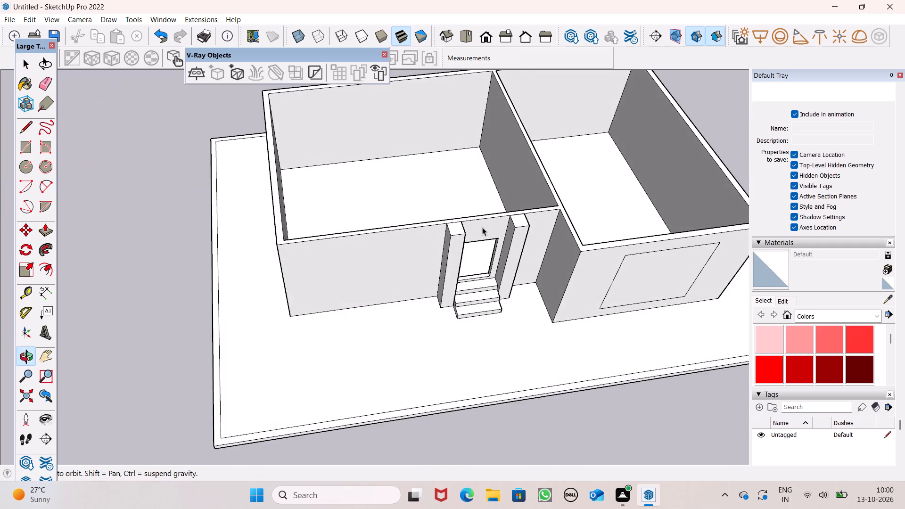
# Lower both entrance columns below the wall's top edge, pushing the first column's top face down 3' 1 1/16".
pyautogui.scroll(7, 484, 217)
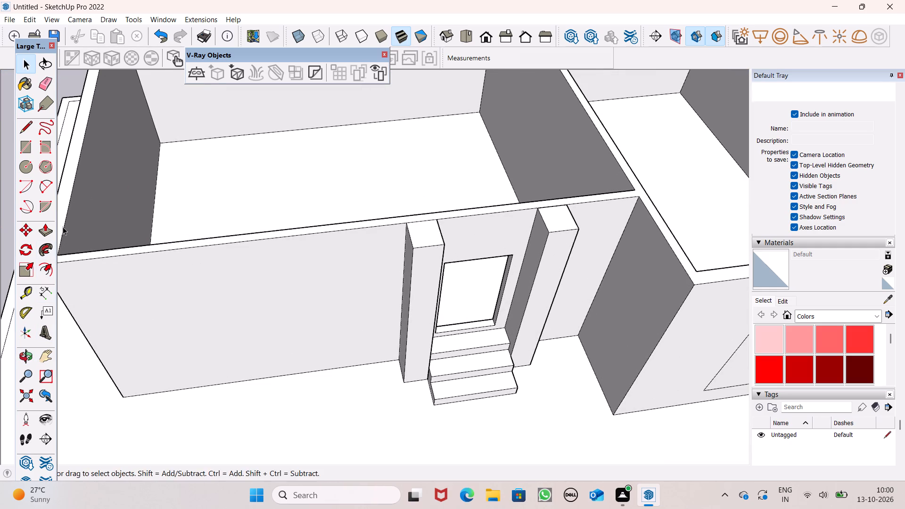
pyautogui.click(46, 226)
pyautogui.scroll(3, 435, 231)
pyautogui.moveTo(429, 234); pyautogui.dragTo(430, 256)
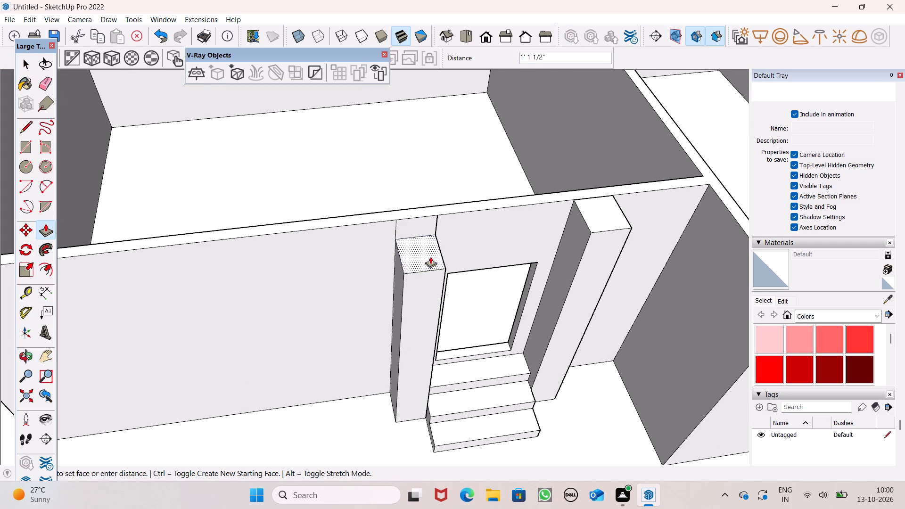
pyautogui.moveTo(430, 256); pyautogui.dragTo(429, 286)
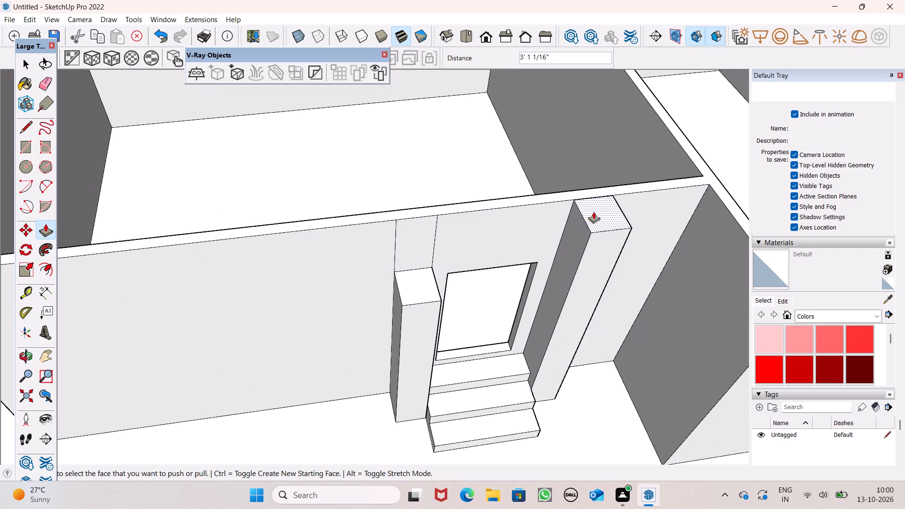
pyautogui.moveTo(593, 212); pyautogui.dragTo(590, 258)
pyautogui.press('space')
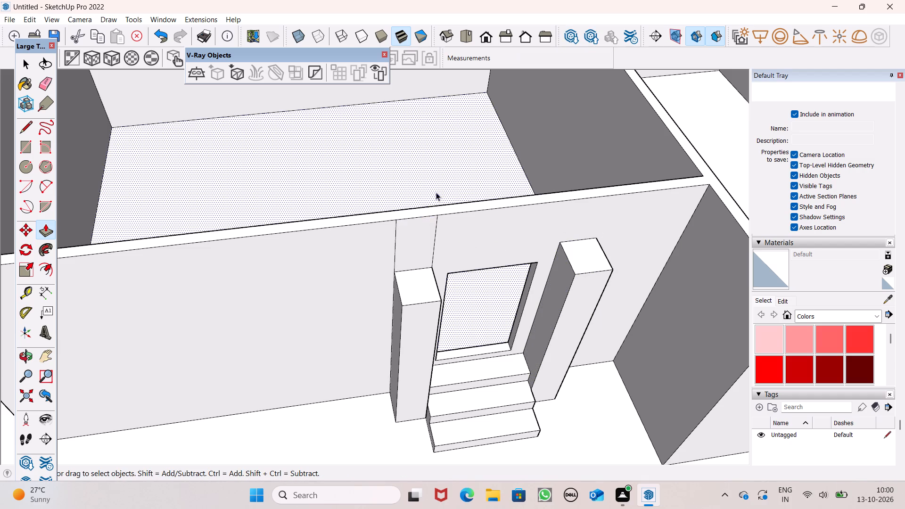
# Measure up the outer vertical corner edge of the front wall with the Dimension tool, without keeping a dimension.
pyautogui.scroll(-6, 444, 191)
pyautogui.moveTo(439, 225); pyautogui.dragTo(426, 168, button='middle')
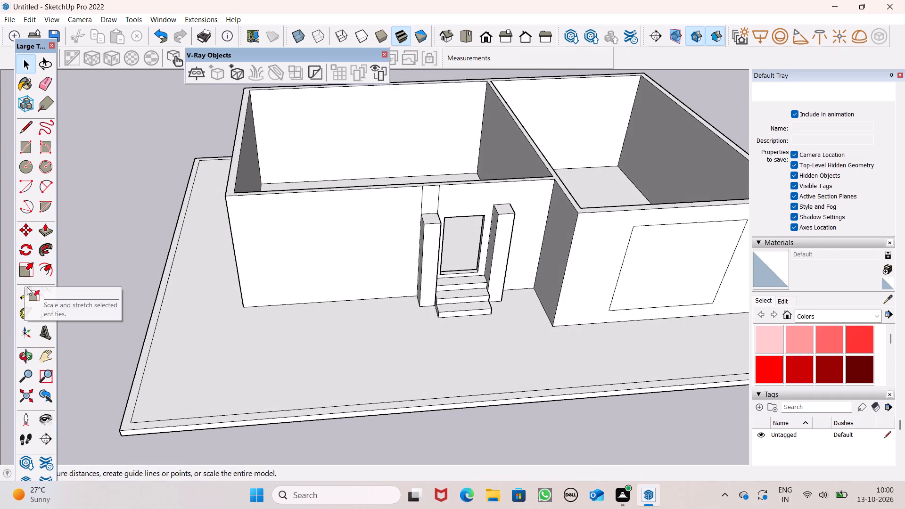
pyautogui.click(46, 294)
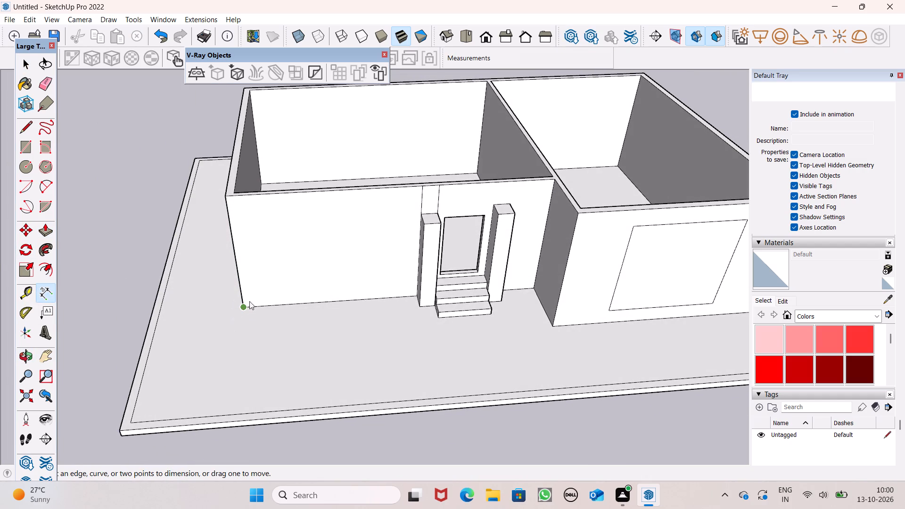
pyautogui.moveTo(248, 305); pyautogui.dragTo(252, 247)
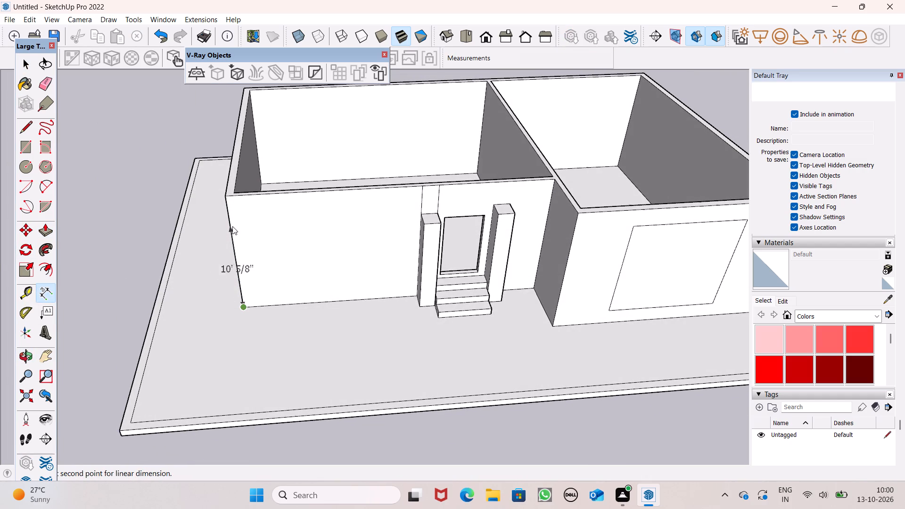
pyautogui.scroll(7, 227, 230)
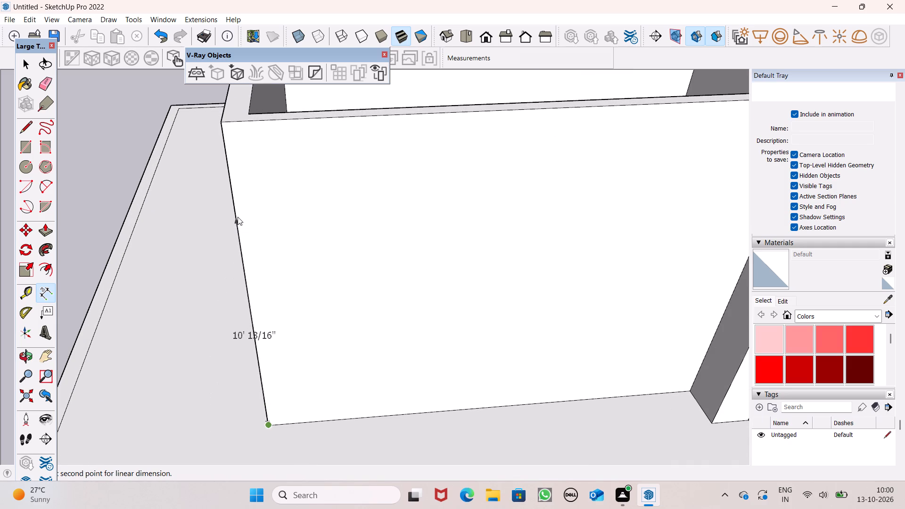
pyautogui.click(237, 218)
pyautogui.press('space')
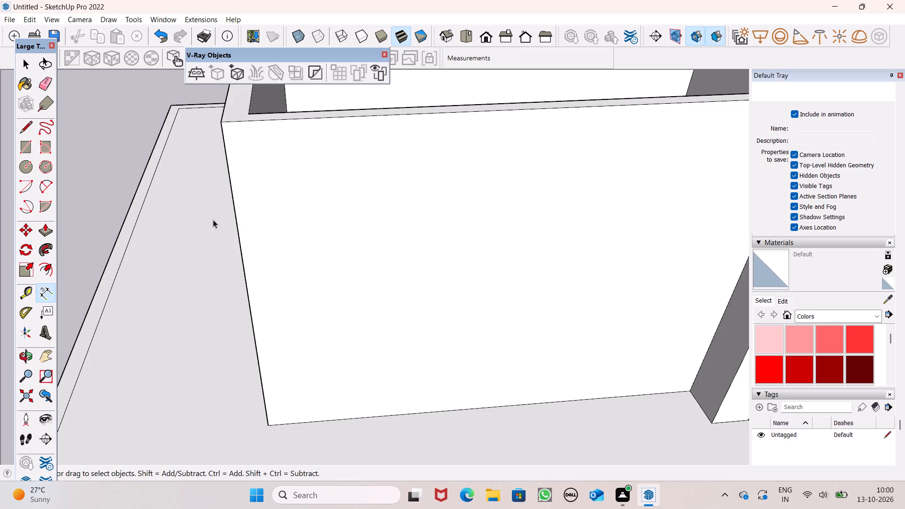
# Erase the two leftover vertical edges on the front wall above the first lowered column.
pyautogui.scroll(-11, 150, 242)
pyautogui.scroll(5, 297, 213)
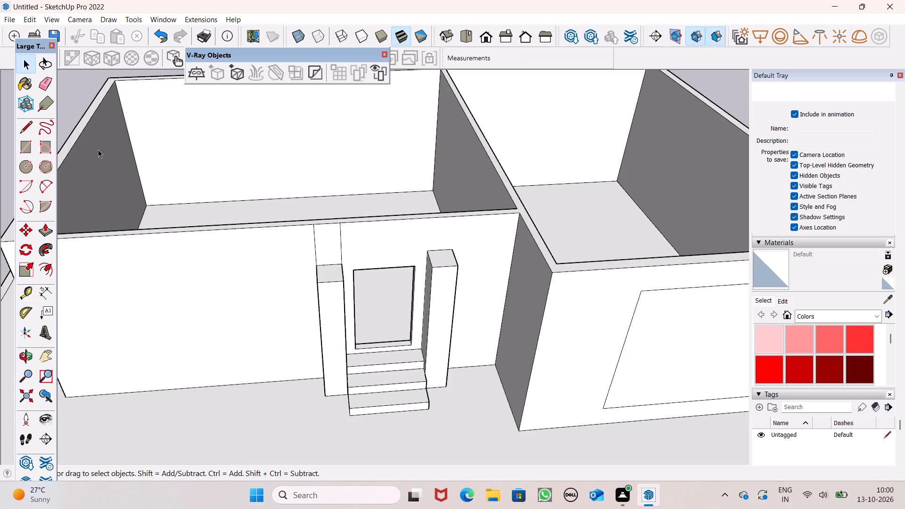
pyautogui.click(46, 87)
pyautogui.moveTo(310, 243); pyautogui.dragTo(333, 241)
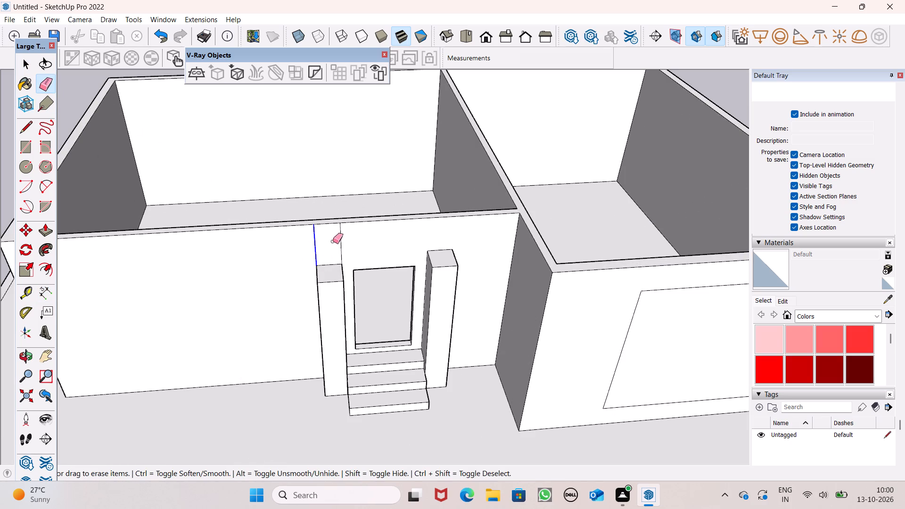
pyautogui.moveTo(333, 241); pyautogui.dragTo(346, 235)
# Push the walls' top face down 1' 8 13/16", and try a distance of 3'.
pyautogui.scroll(-5, 415, 170)
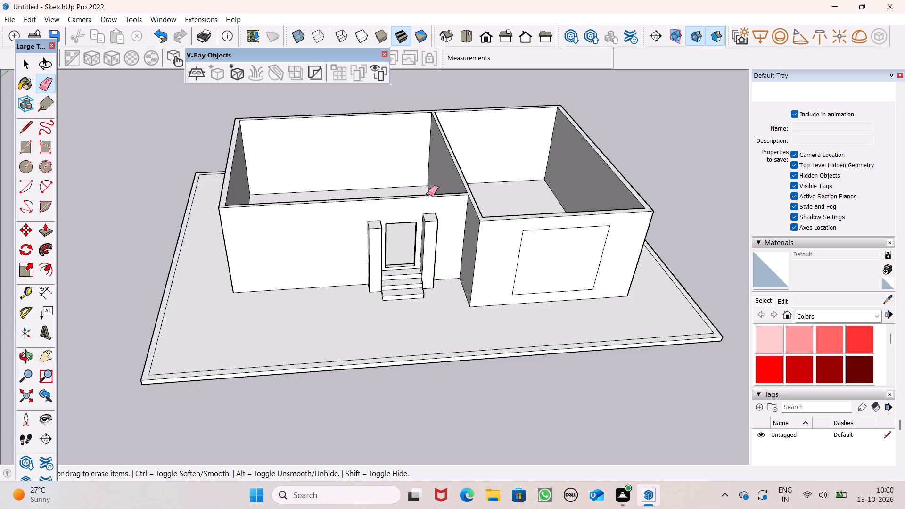
pyautogui.moveTo(433, 201); pyautogui.dragTo(438, 175, button='middle')
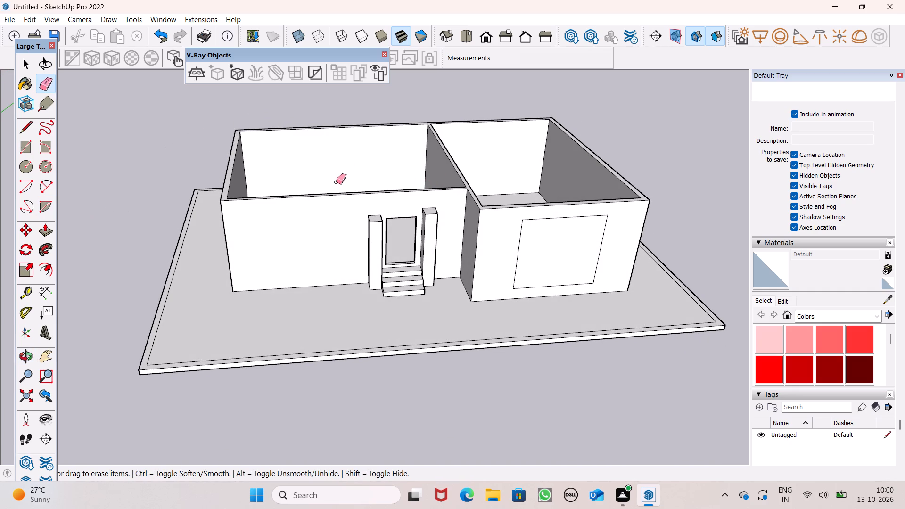
pyautogui.scroll(1, 367, 181)
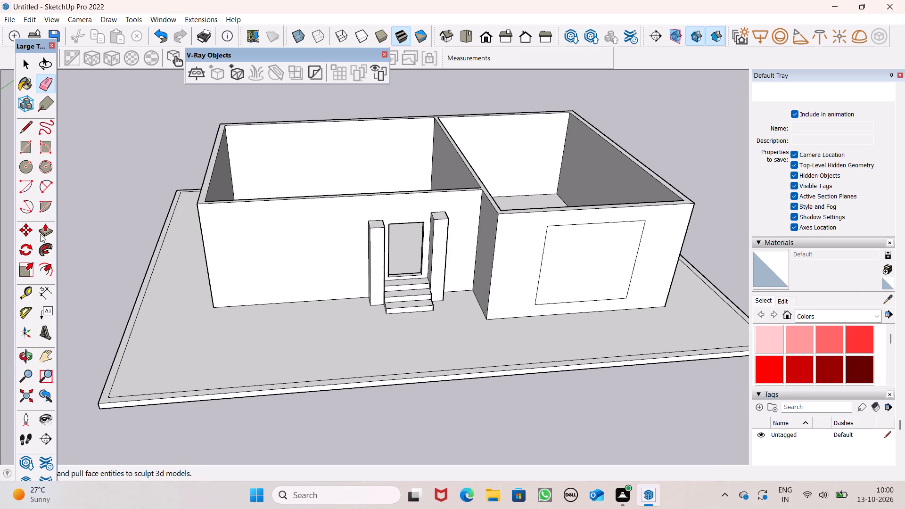
pyautogui.click(42, 233)
pyautogui.scroll(6, 278, 205)
pyautogui.moveTo(149, 172); pyautogui.dragTo(148, 226, button='middle')
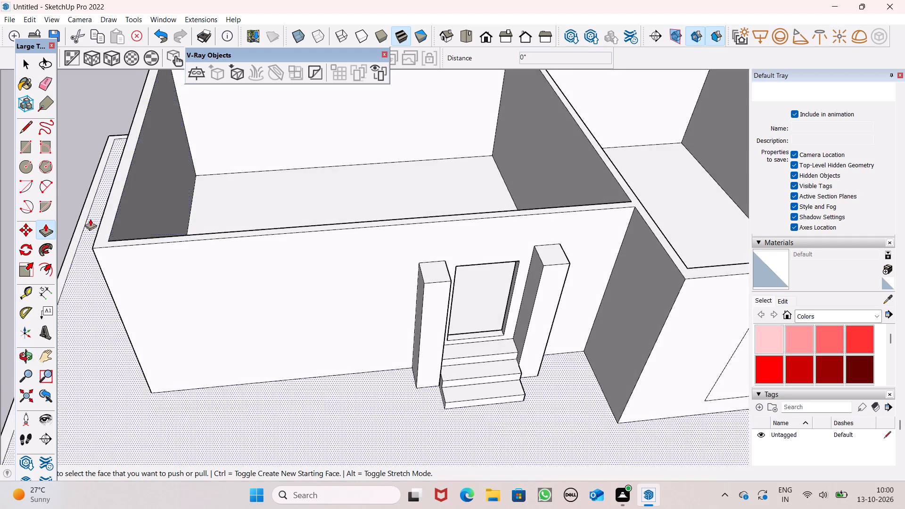
pyautogui.scroll(5, 90, 219)
pyautogui.moveTo(108, 251); pyautogui.dragTo(111, 293)
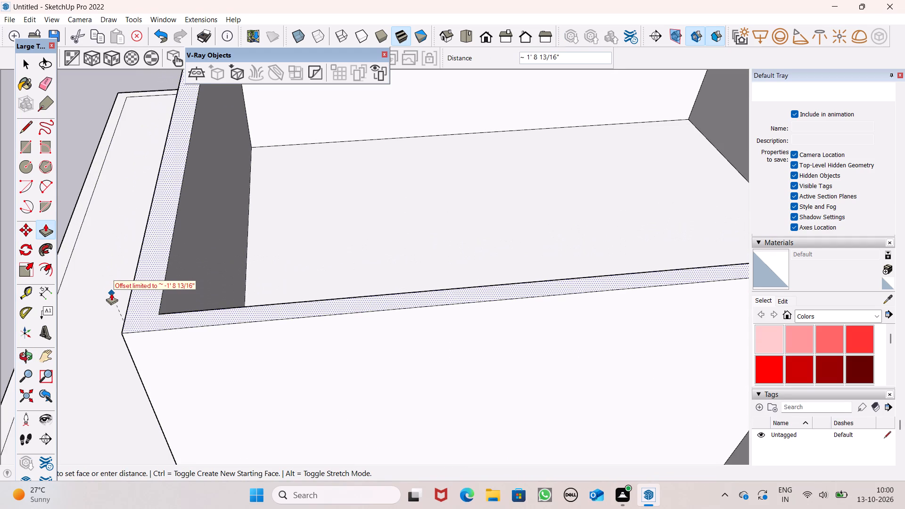
pyautogui.moveTo(111, 293); pyautogui.dragTo(105, 286)
pyautogui.press('3')
pyautogui.press("'")
pyautogui.press('Return')
pyautogui.scroll(-3, 125, 220)
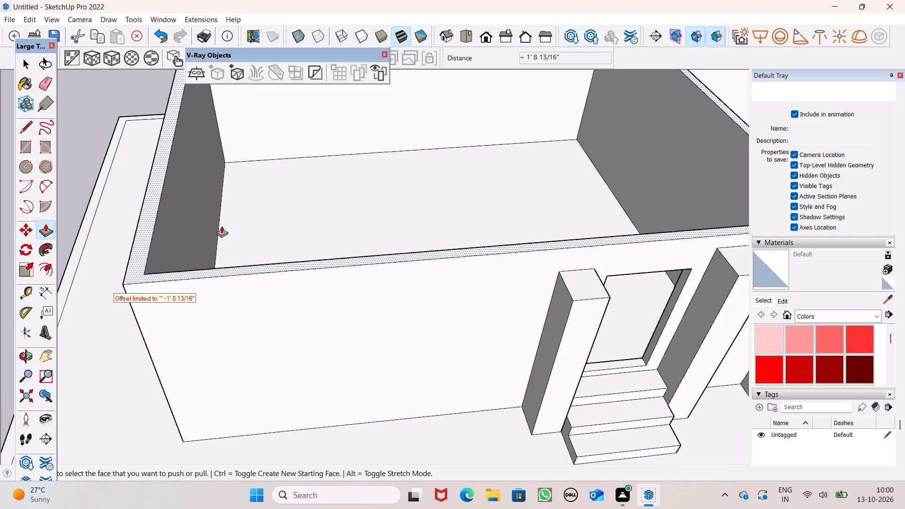
# Measure the front wall's height at its outer corner, from the top edge to the slab.
pyautogui.moveTo(222, 197); pyautogui.dragTo(203, 85, button='middle')
pyautogui.scroll(-5, 261, 144)
pyautogui.moveTo(304, 193); pyautogui.dragTo(255, 194, button='middle')
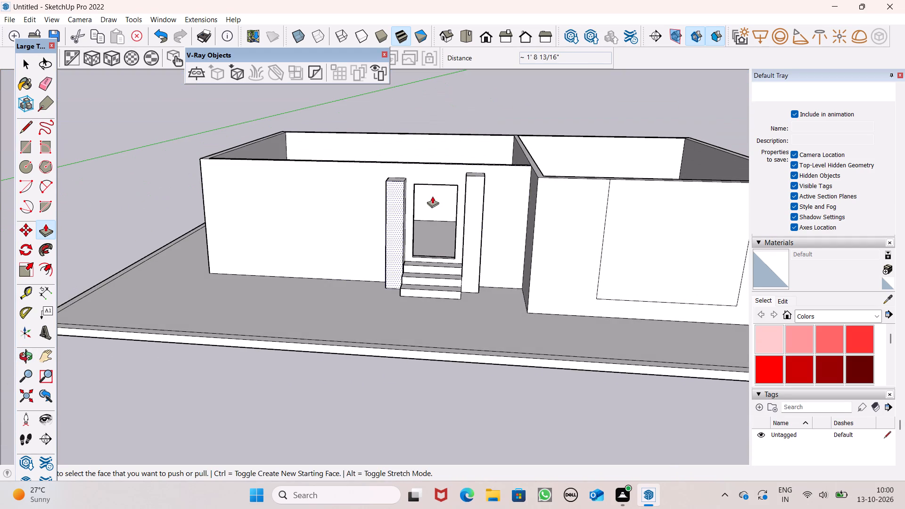
pyautogui.moveTo(488, 223); pyautogui.dragTo(528, 336, button='middle')
pyautogui.scroll(1, 525, 335)
pyautogui.scroll(6, 449, 183)
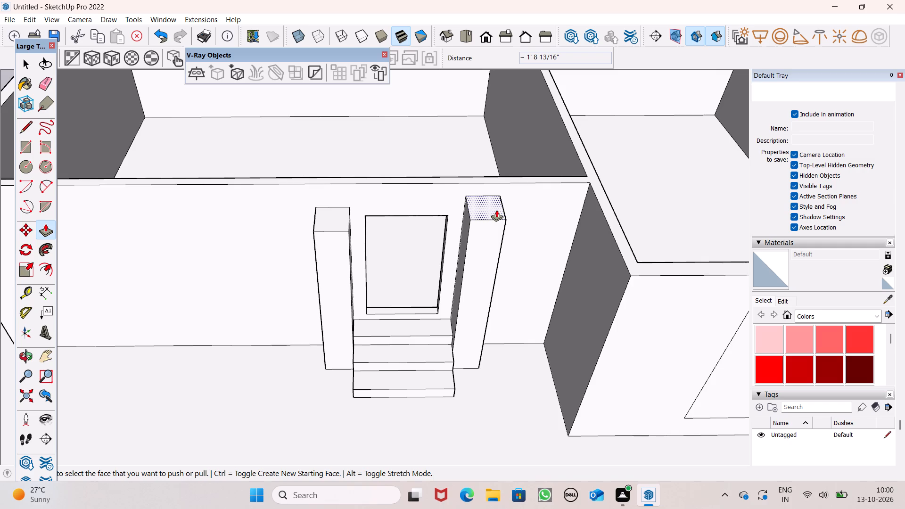
pyautogui.scroll(-7, 507, 129)
pyautogui.moveTo(497, 167); pyautogui.dragTo(506, 118, button='middle')
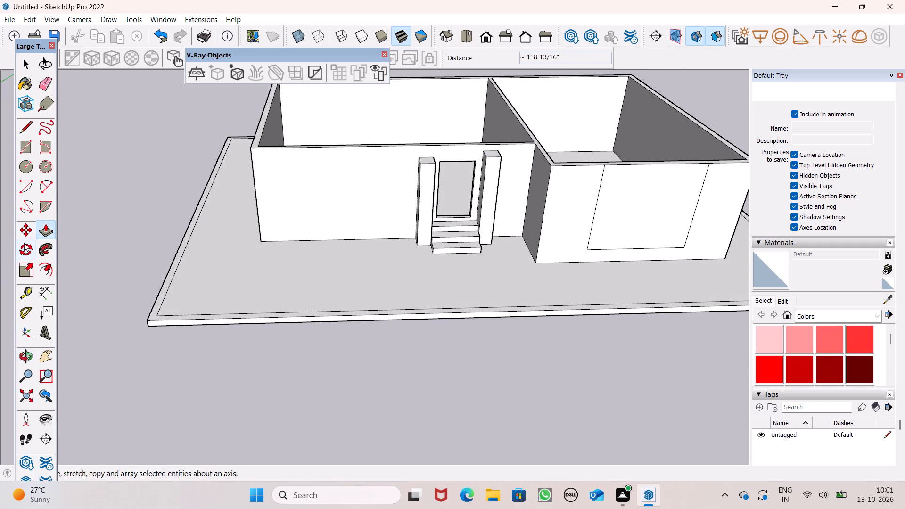
pyautogui.click(42, 292)
pyautogui.scroll(8, 196, 136)
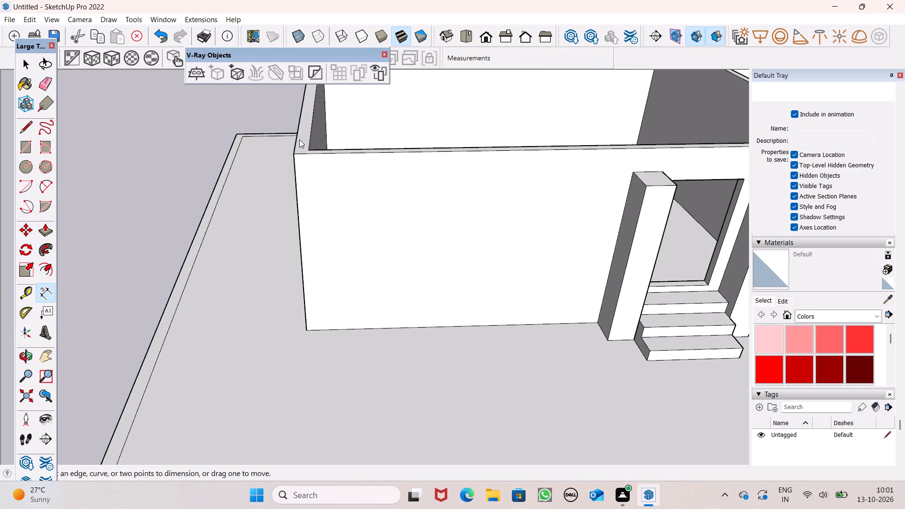
pyautogui.click(307, 154)
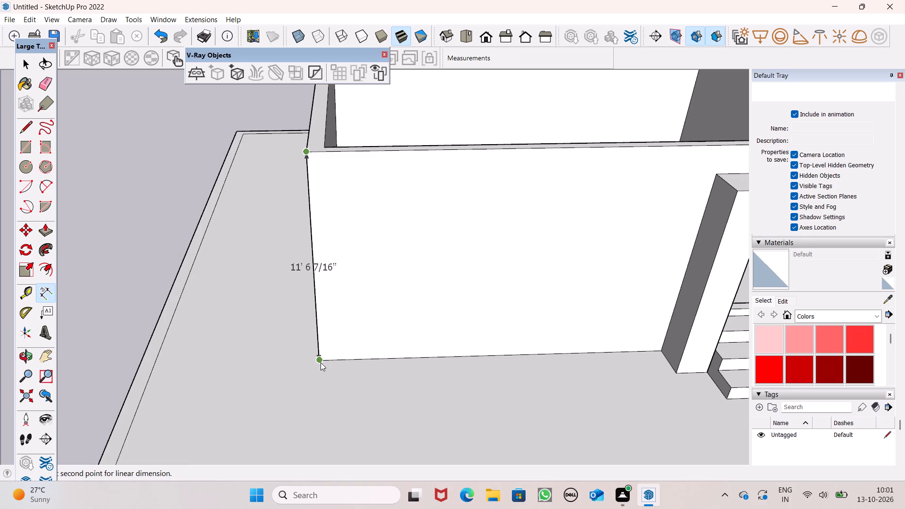
pyautogui.click(321, 362)
pyautogui.press('space')
# Push the walls' top face down about 8 3/4", and try a distance of 1'.
pyautogui.scroll(-1, 140, 306)
pyautogui.scroll(1, 128, 311)
pyautogui.scroll(-5, 125, 312)
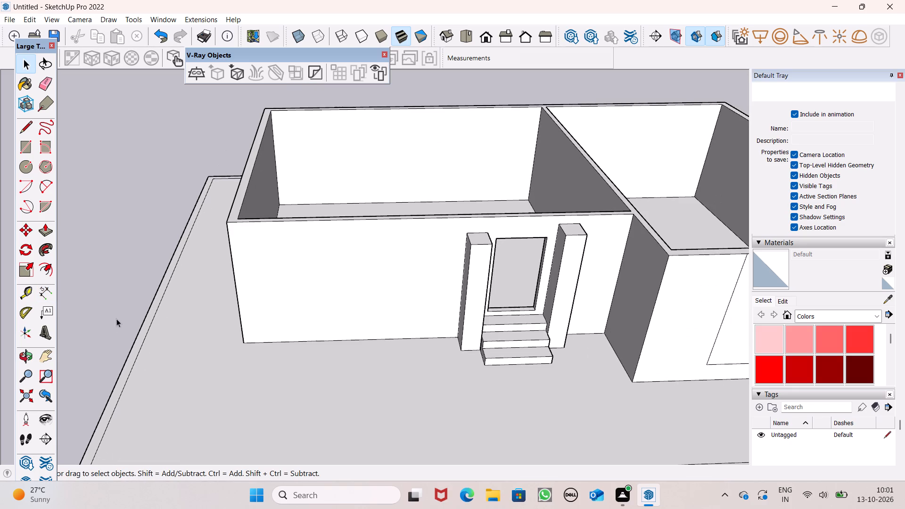
pyautogui.scroll(2, 218, 197)
pyautogui.click(46, 224)
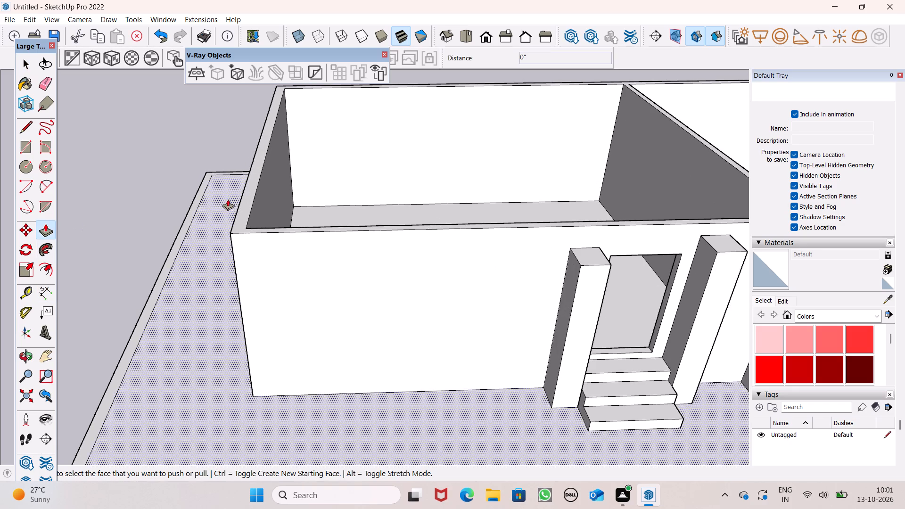
pyautogui.scroll(4, 239, 201)
pyautogui.moveTo(240, 235); pyautogui.dragTo(244, 253)
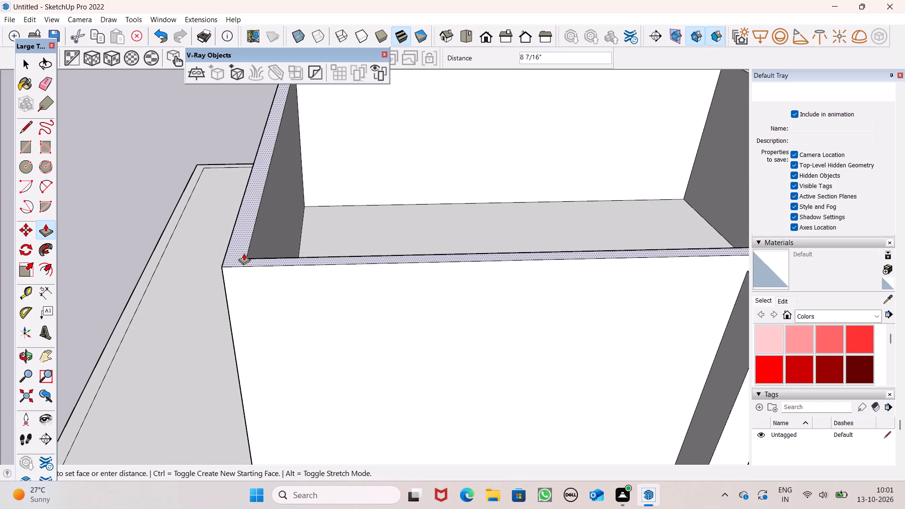
pyautogui.moveTo(244, 253); pyautogui.dragTo(242, 254)
pyautogui.press('1')
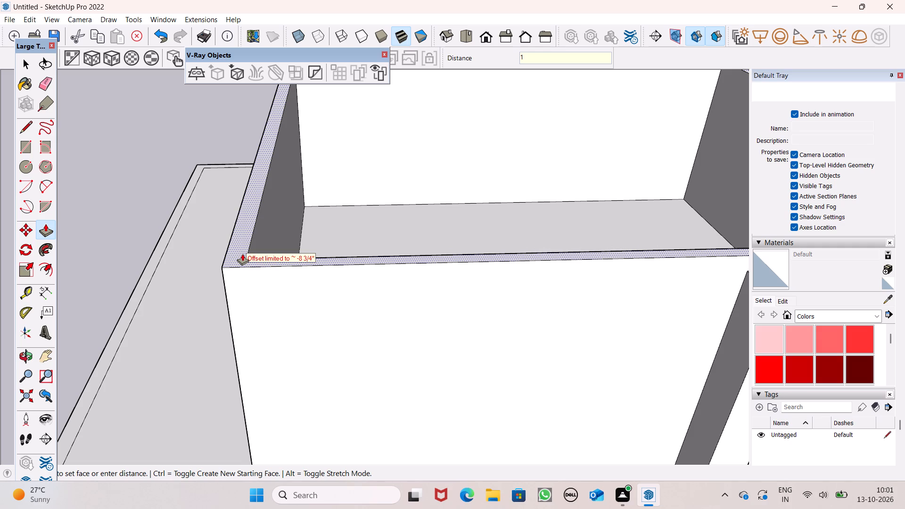
pyautogui.moveTo(242, 254); pyautogui.dragTo(242, 247)
pyautogui.press("'")
pyautogui.press('Return')
pyautogui.scroll(1, 161, 217)
pyautogui.scroll(-7, 147, 221)
pyautogui.scroll(3, 187, 215)
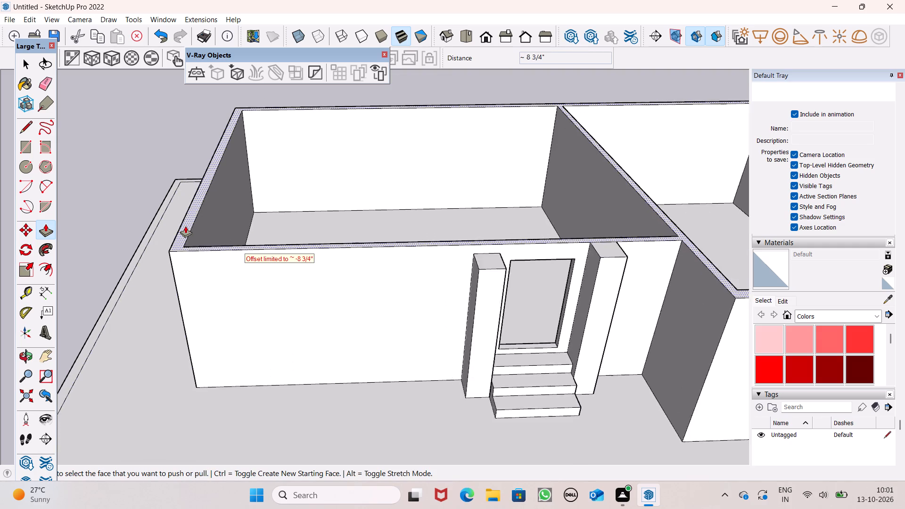
pyautogui.scroll(1, 185, 226)
pyautogui.scroll(-5, 208, 162)
pyautogui.press('space')
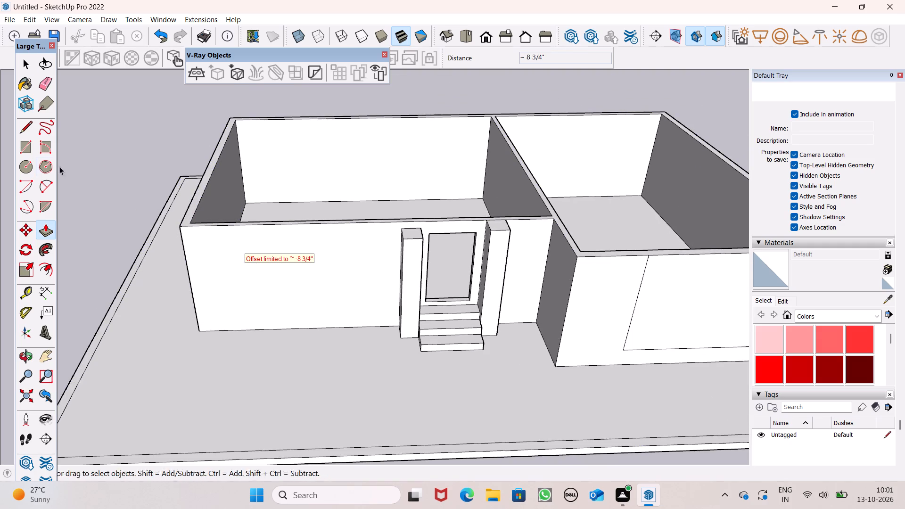
# Pull the top of the lower column beside the doorway up 7 1/2", level with the other column.
pyautogui.moveTo(421, 229); pyautogui.dragTo(416, 205, button='middle')
pyautogui.scroll(5, 418, 229)
pyautogui.moveTo(511, 233); pyautogui.dragTo(510, 259, button='middle')
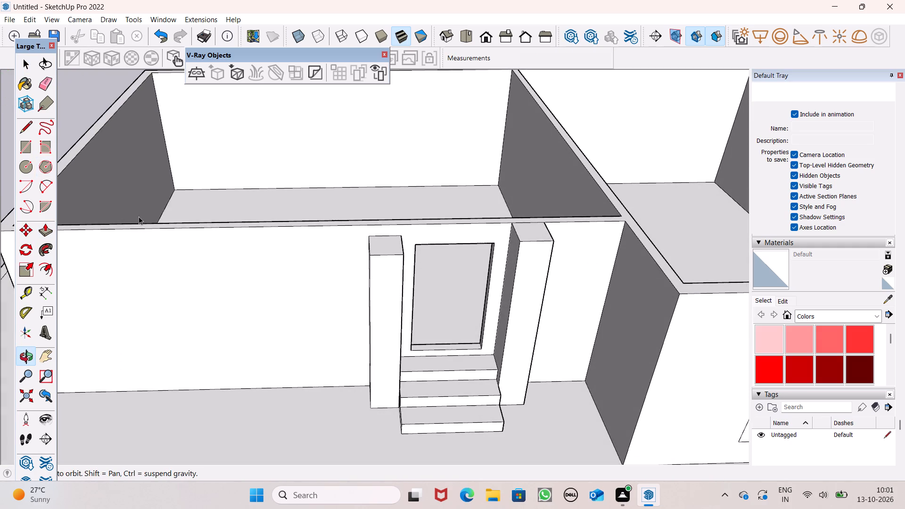
pyautogui.click(48, 236)
pyautogui.moveTo(387, 243); pyautogui.dragTo(399, 231)
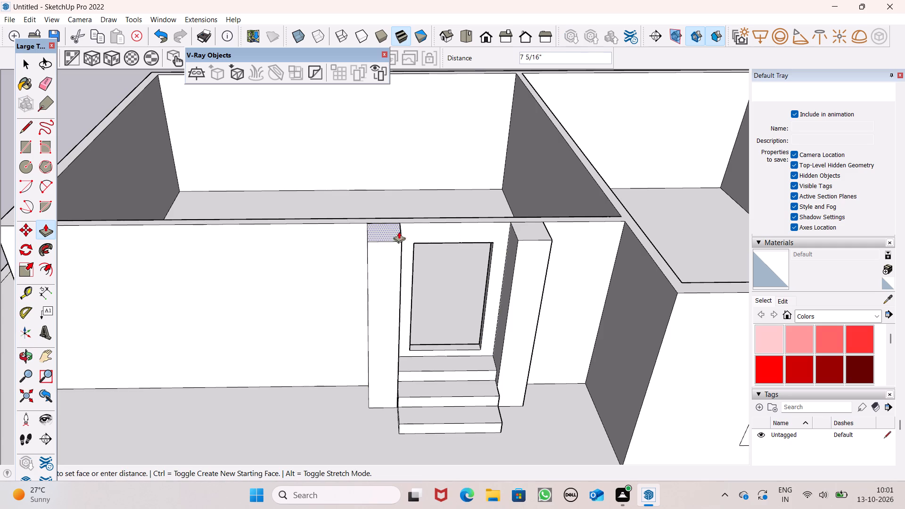
pyautogui.moveTo(399, 231); pyautogui.dragTo(513, 228)
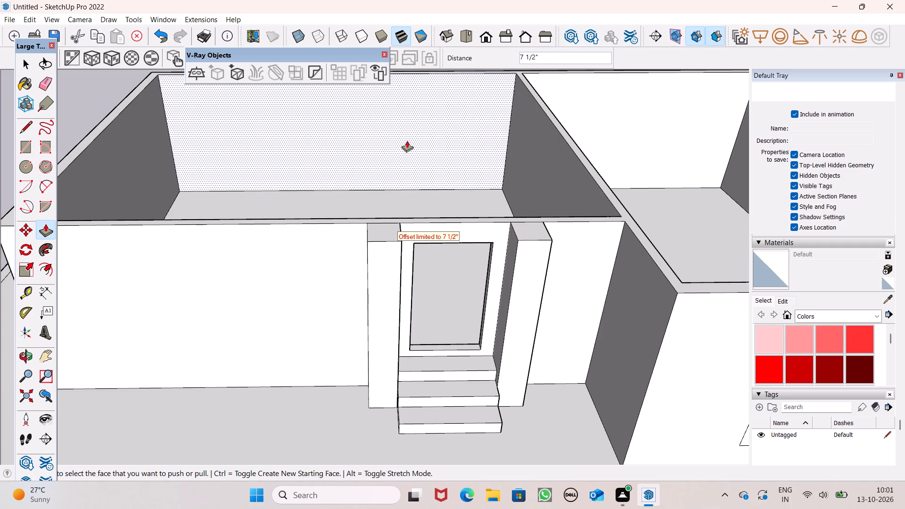
pyautogui.moveTo(380, 206); pyautogui.dragTo(373, 258, button='middle')
pyautogui.scroll(1, 378, 214)
pyautogui.press('space')
# Examine the building's front, columns, doorway and rooms from several angles.
pyautogui.scroll(-4, 526, 203)
pyautogui.scroll(-4, 493, 317)
pyautogui.scroll(1, 496, 299)
pyautogui.moveTo(496, 299); pyautogui.dragTo(425, 191, button='middle')
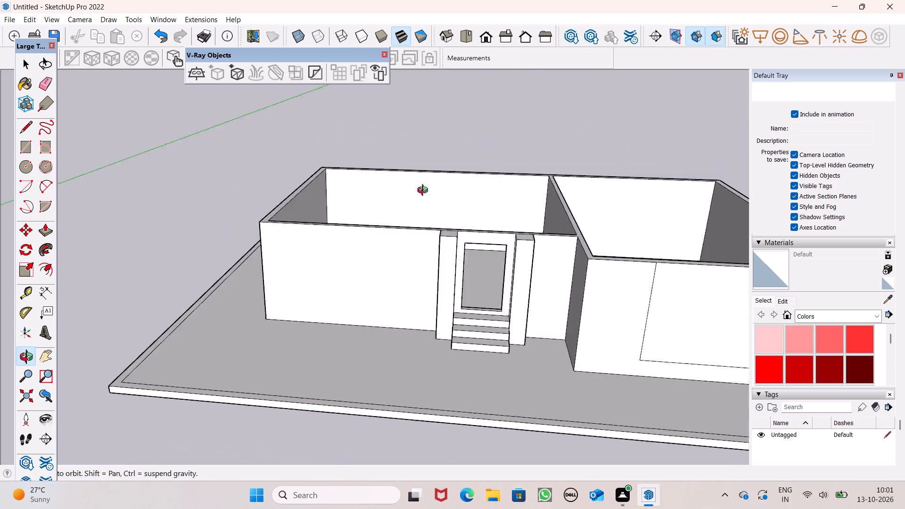
pyautogui.moveTo(425, 191); pyautogui.dragTo(559, 203, button='middle')
pyautogui.scroll(-3, 503, 204)
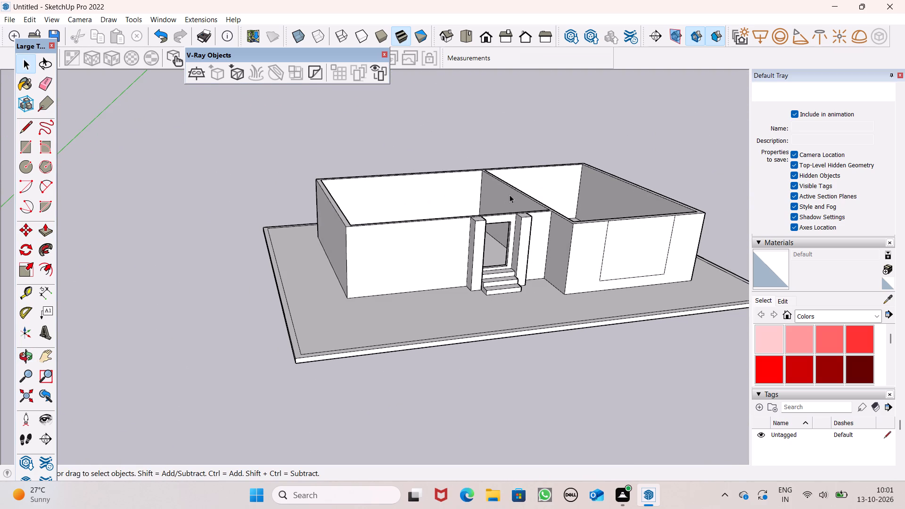
pyautogui.scroll(1, 627, 254)
pyautogui.moveTo(627, 254); pyautogui.dragTo(539, 220, button='middle')
pyautogui.scroll(-2, 523, 223)
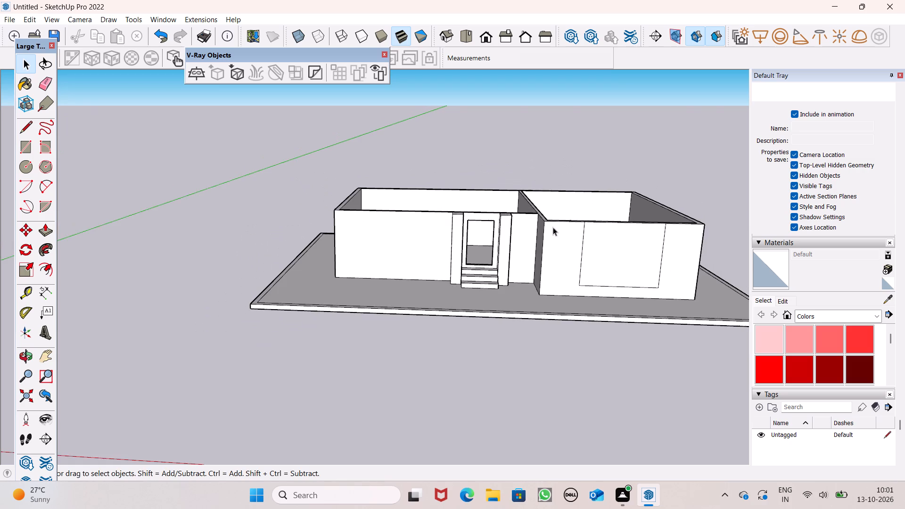
# Erase the large rectangular outline on the projecting room's front wall.
pyautogui.scroll(4, 691, 231)
pyautogui.doubleClick(609, 268)
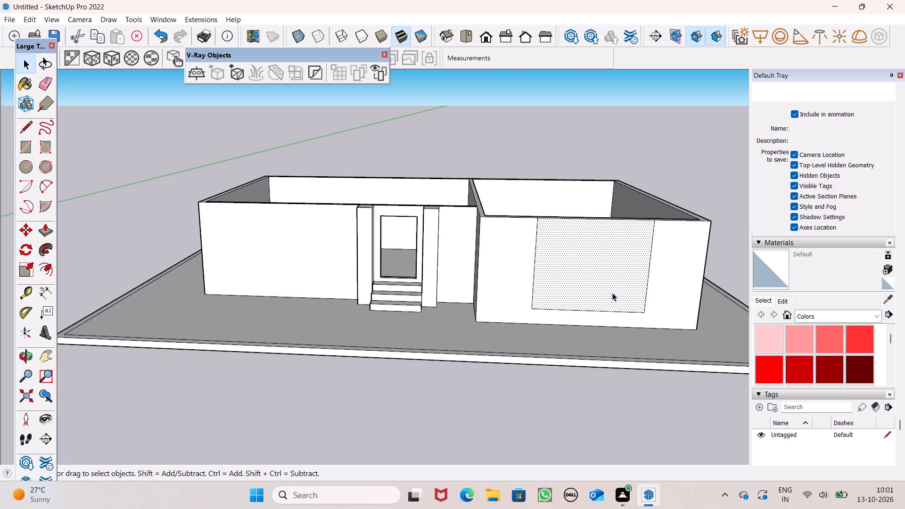
pyautogui.scroll(-5, 410, 238)
pyautogui.scroll(1, 403, 239)
pyautogui.click(358, 150)
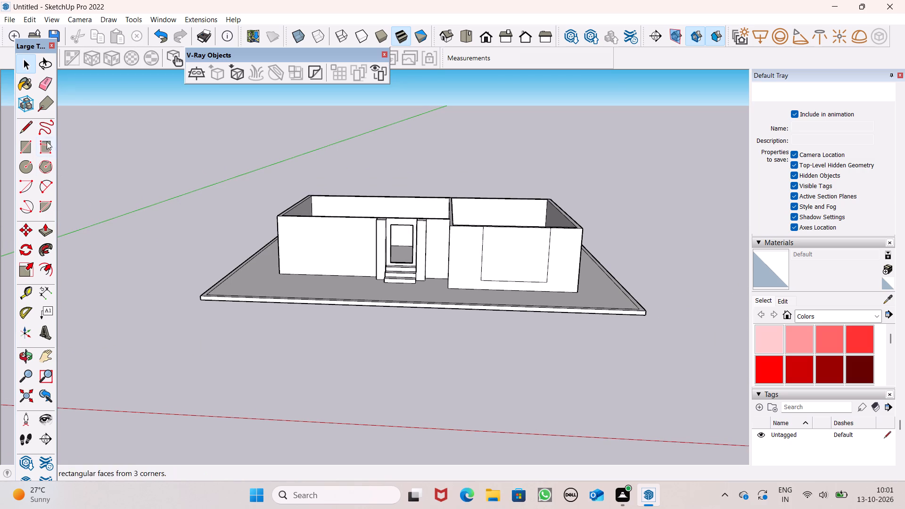
pyautogui.click(41, 84)
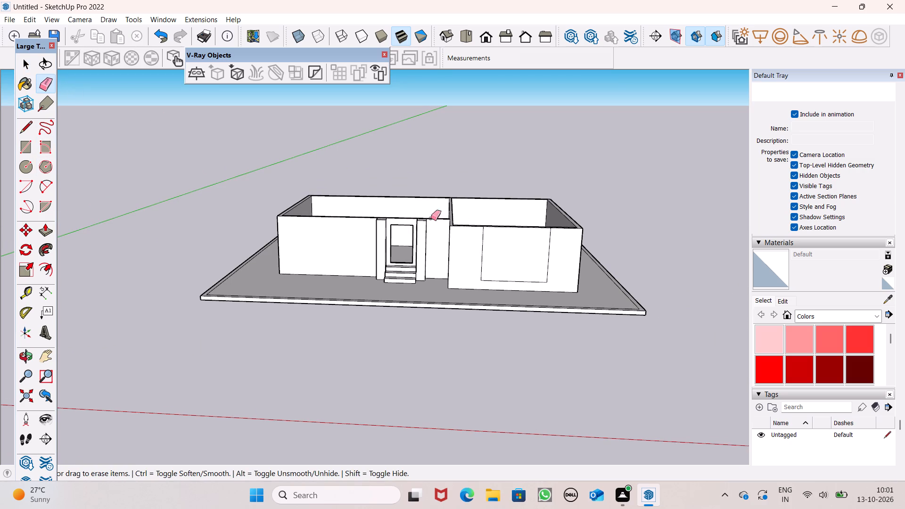
pyautogui.scroll(6, 536, 225)
pyautogui.moveTo(451, 273); pyautogui.dragTo(561, 296)
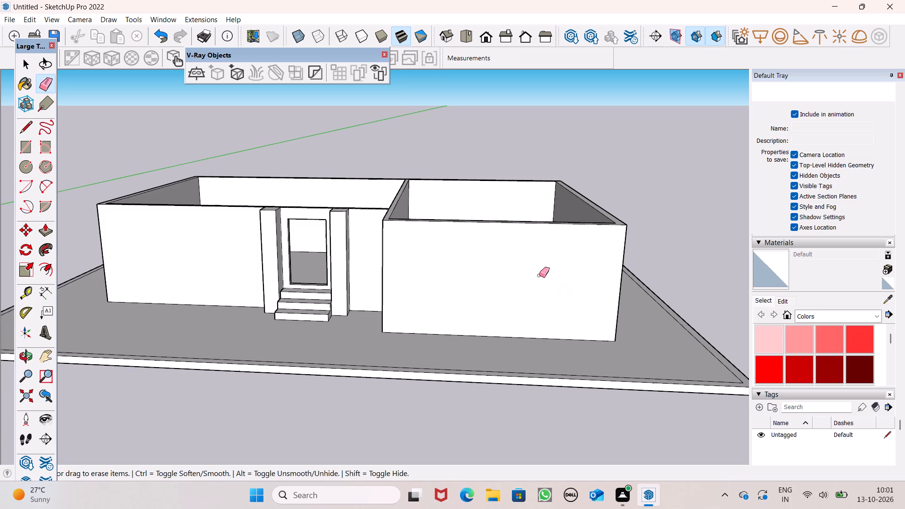
# Draw a window rectangle about 7' 5 9/16" by 6' 8 1/8" on the projecting room's front wall.
pyautogui.click(33, 154)
pyautogui.moveTo(531, 299); pyautogui.dragTo(541, 283, button='middle')
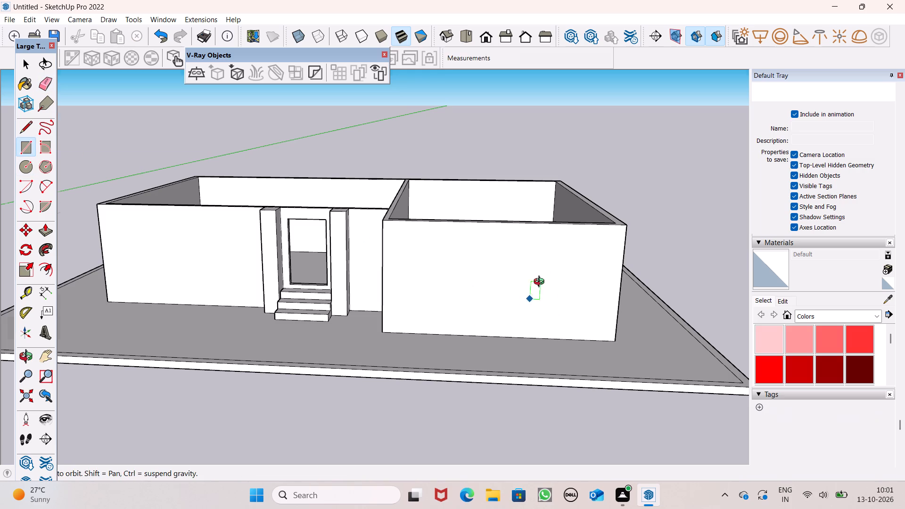
pyautogui.moveTo(541, 283); pyautogui.dragTo(542, 266, button='middle')
pyautogui.scroll(5, 453, 254)
pyautogui.click(474, 202)
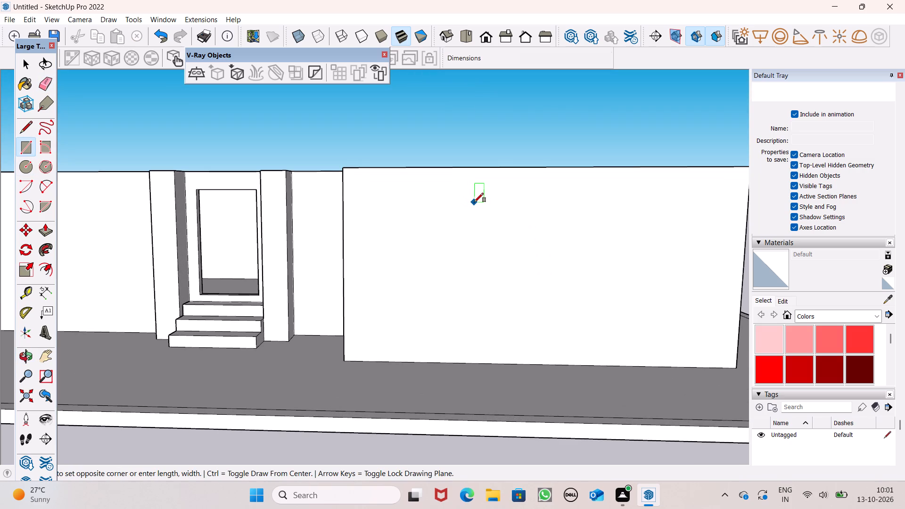
pyautogui.scroll(-5, 550, 261)
pyautogui.moveTo(612, 302); pyautogui.dragTo(594, 352, button='middle')
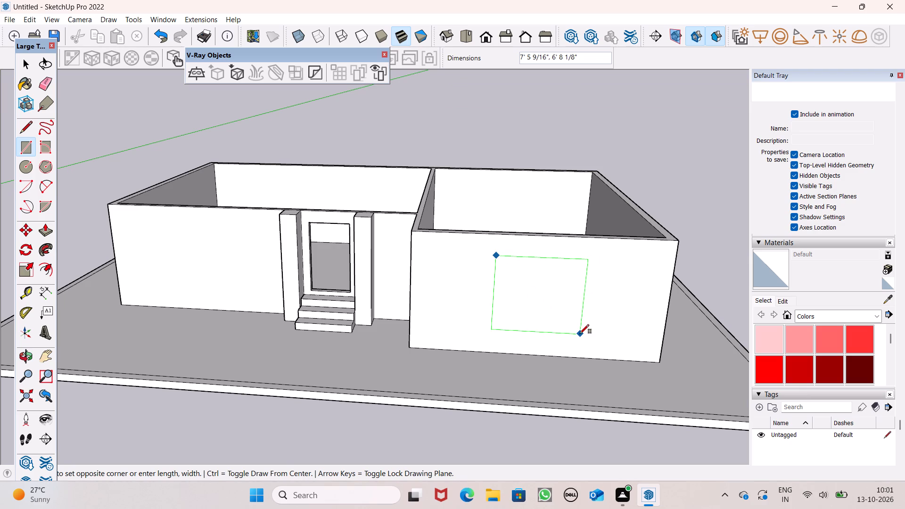
pyautogui.click(580, 334)
pyautogui.press('space')
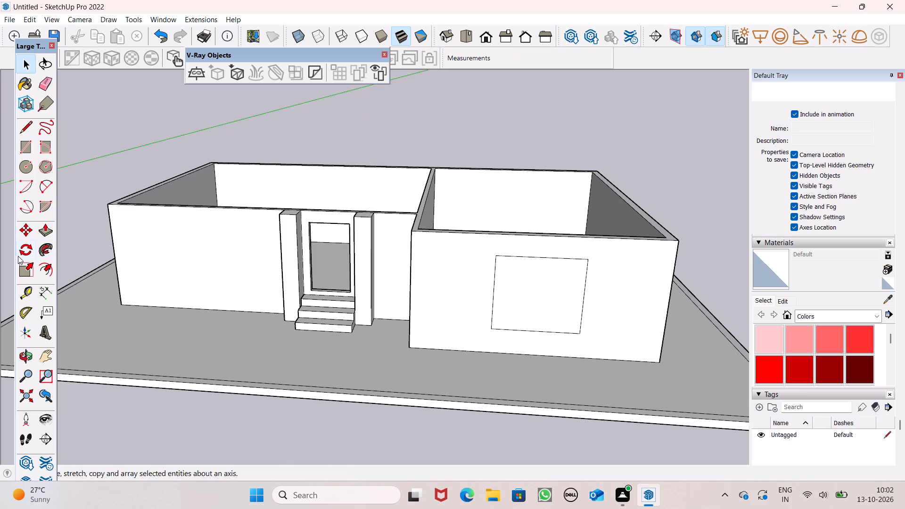
# Push the window rectangle 9" through the wall to cut the opening.
pyautogui.click(42, 235)
pyautogui.scroll(3, 553, 271)
pyautogui.moveTo(507, 346); pyautogui.dragTo(520, 336)
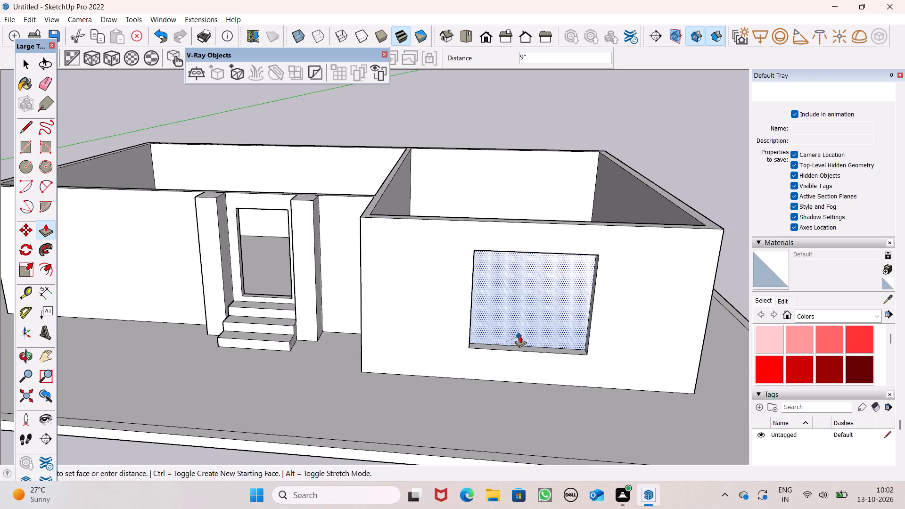
pyautogui.moveTo(520, 336); pyautogui.dragTo(527, 333)
pyautogui.press('space')
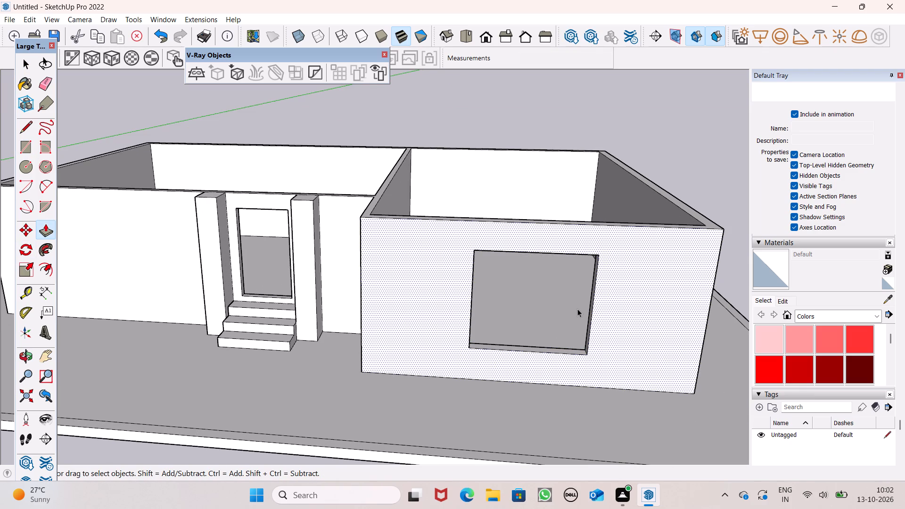
# Widen the window opening by pushing its jamb nearest the doorway outward 7 3/4".
pyautogui.scroll(-2, 612, 308)
pyautogui.moveTo(608, 312); pyautogui.dragTo(493, 304, button='middle')
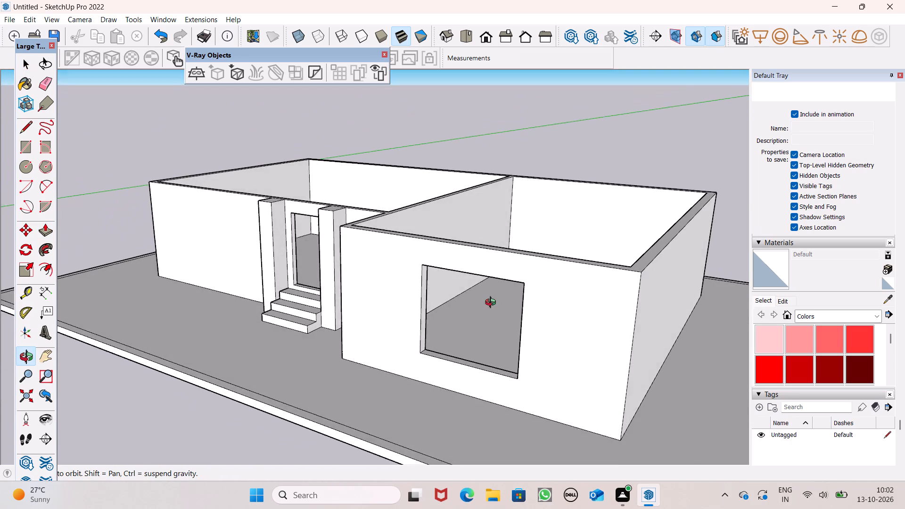
pyautogui.moveTo(493, 304); pyautogui.dragTo(426, 307, button='middle')
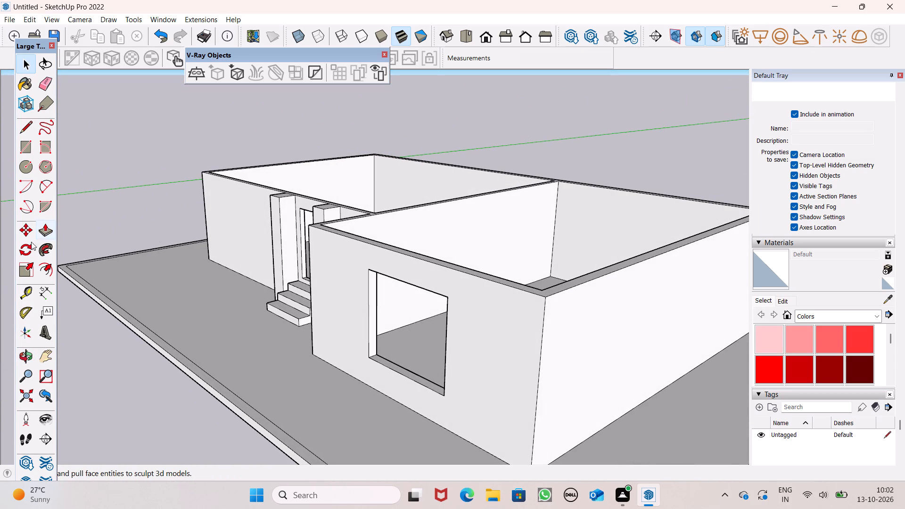
pyautogui.click(42, 234)
pyautogui.scroll(6, 376, 345)
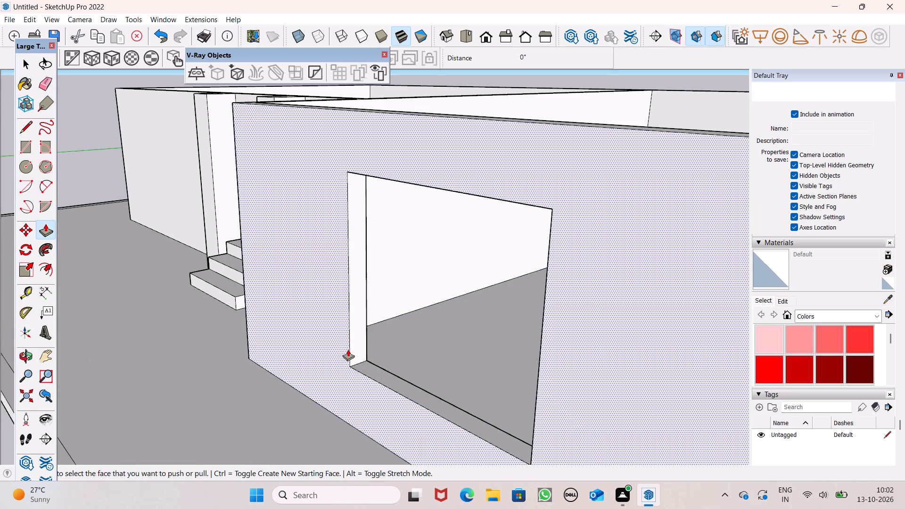
pyautogui.moveTo(352, 346); pyautogui.dragTo(347, 327)
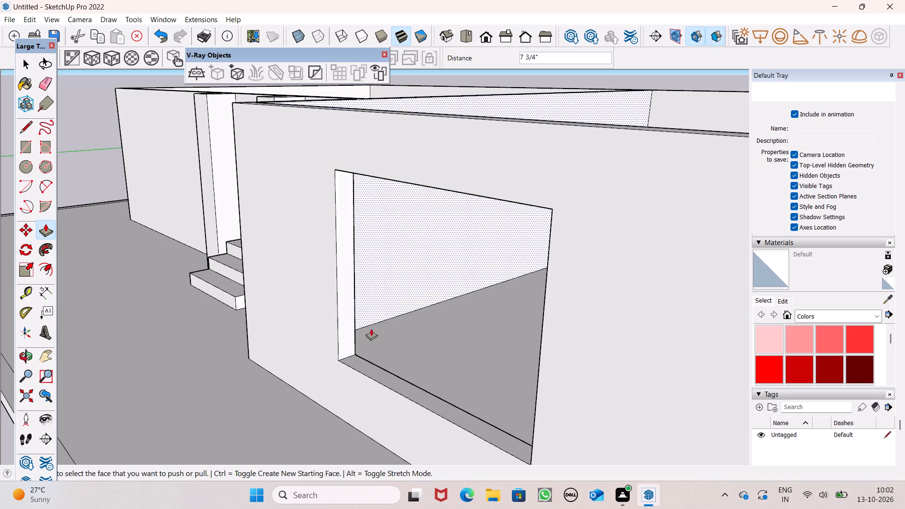
# Widen the window opening on its far side by pushing the jamb outward 9 15/16".
pyautogui.scroll(-3, 378, 334)
pyautogui.moveTo(440, 388); pyautogui.dragTo(773, 382, button='middle')
pyautogui.scroll(3, 611, 271)
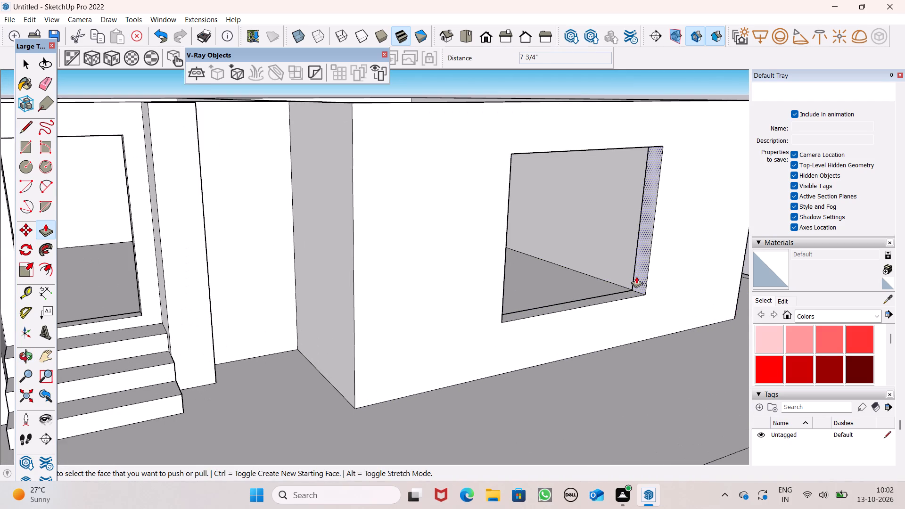
pyautogui.moveTo(637, 276); pyautogui.dragTo(650, 274)
pyautogui.scroll(-4, 546, 267)
pyautogui.moveTo(561, 307); pyautogui.dragTo(457, 335, button='middle')
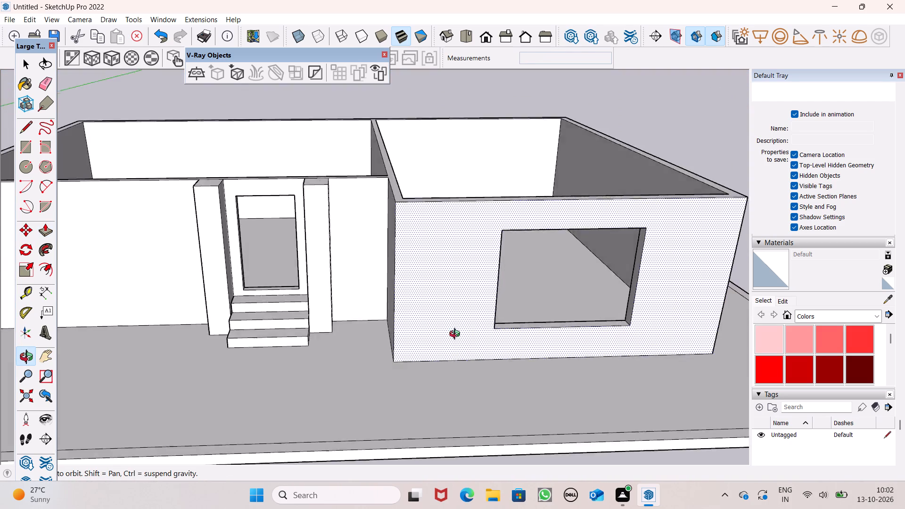
pyautogui.moveTo(457, 335); pyautogui.dragTo(424, 319, button='middle')
pyautogui.scroll(-5, 515, 301)
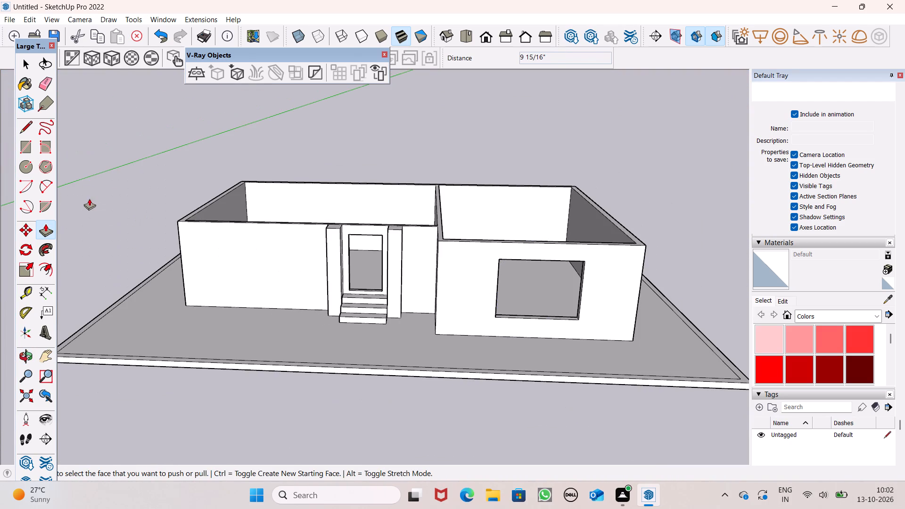
pyautogui.press('space')
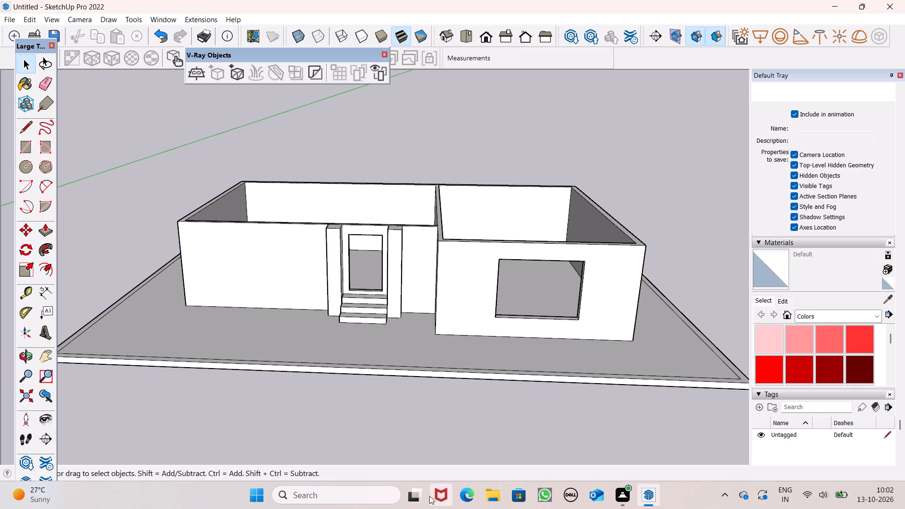
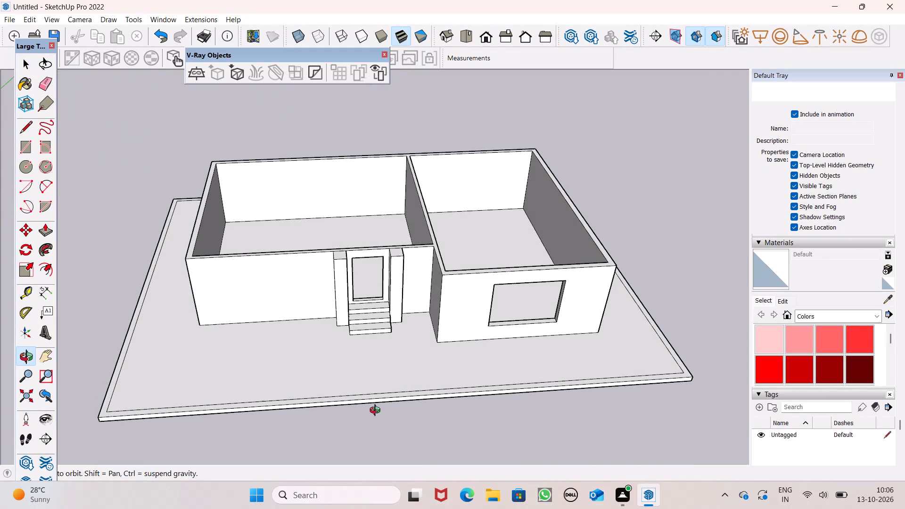
# Examine the building's front and the window opening in the projecting room from several angles.
pyautogui.scroll(1, 371, 387)
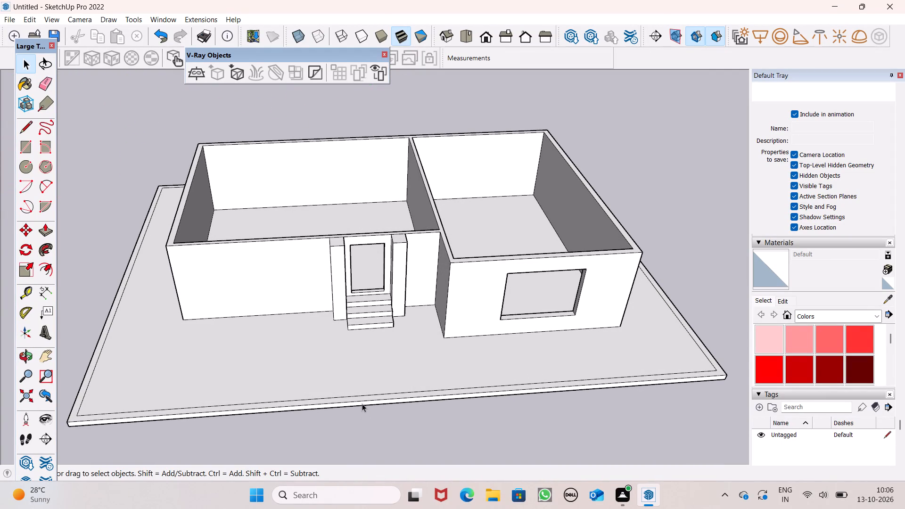
pyautogui.scroll(1, 362, 403)
pyautogui.scroll(-4, 362, 403)
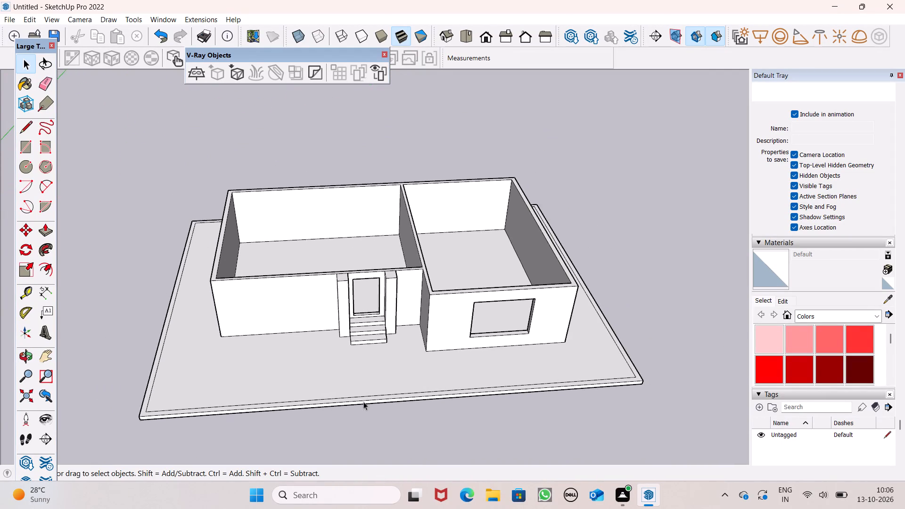
pyautogui.moveTo(364, 402); pyautogui.dragTo(312, 433, button='middle')
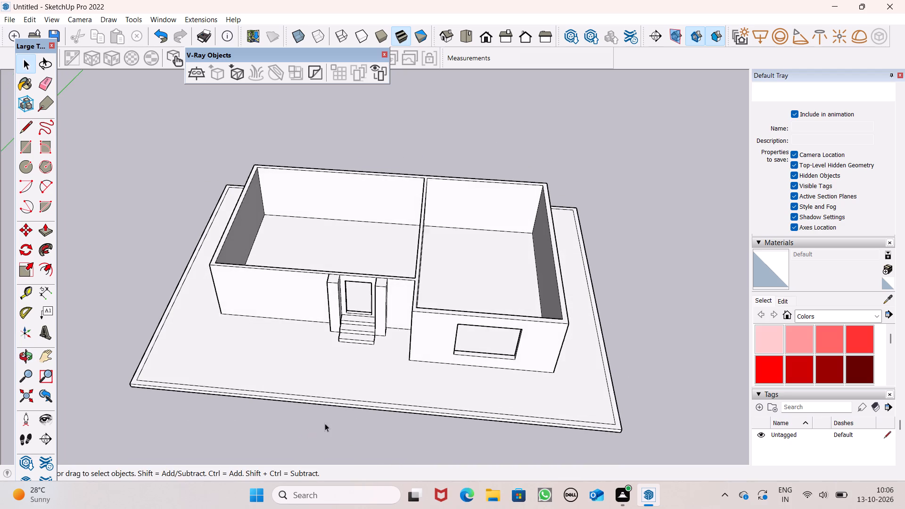
pyautogui.scroll(1, 325, 423)
pyautogui.scroll(2, 378, 390)
pyautogui.moveTo(378, 390); pyautogui.dragTo(426, 296, button='middle')
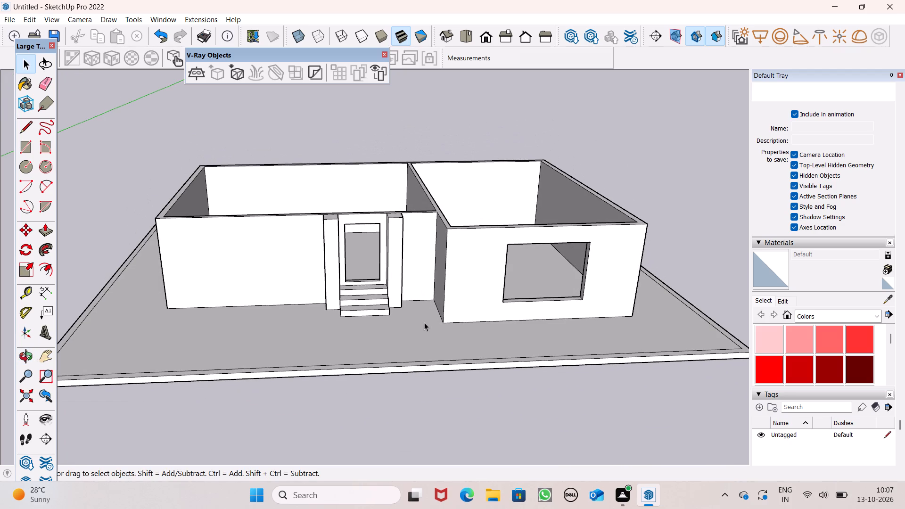
pyautogui.scroll(-1, 414, 327)
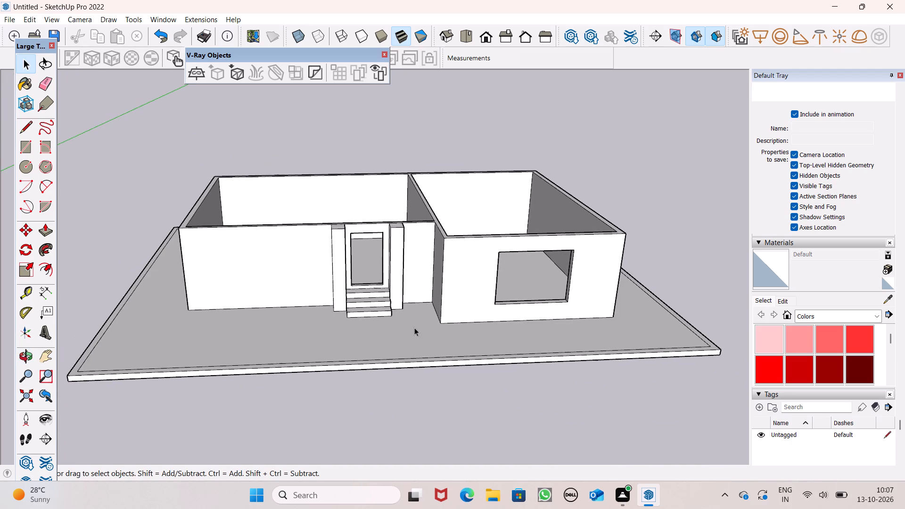
# Lower the head of the projecting room's window opening by pulling its underside down 7 3/4".
pyautogui.moveTo(474, 272); pyautogui.dragTo(378, 133, button='middle')
pyautogui.scroll(1, 468, 268)
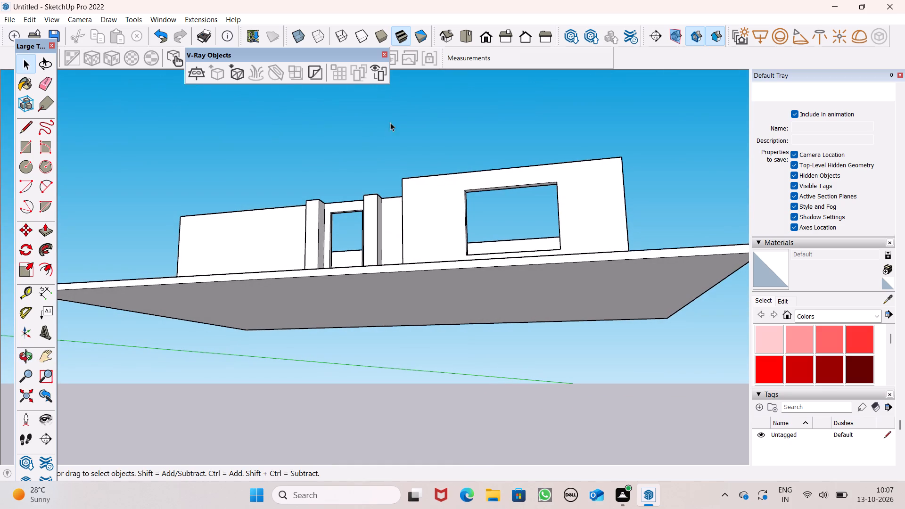
pyautogui.scroll(1, 484, 130)
pyautogui.moveTo(490, 124); pyautogui.dragTo(535, 195, button='middle')
pyautogui.scroll(2, 508, 208)
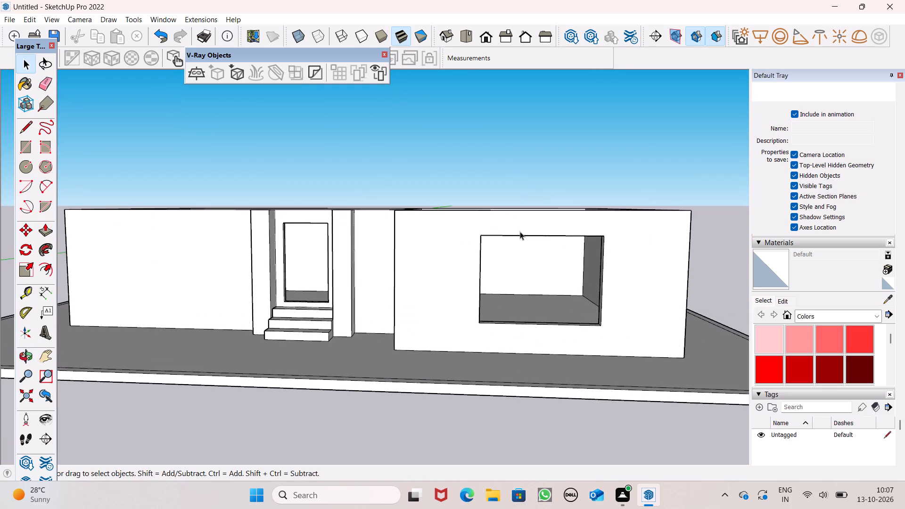
pyautogui.moveTo(520, 232); pyautogui.dragTo(425, 157, button='middle')
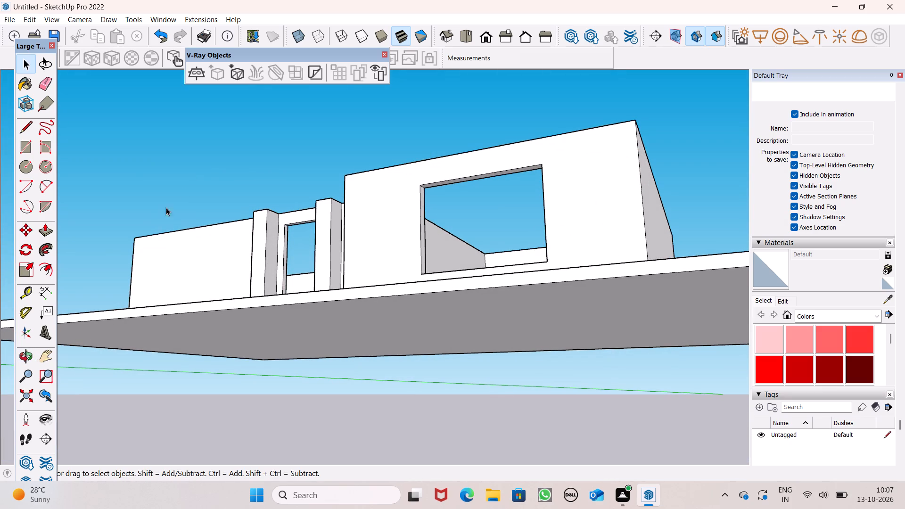
pyautogui.click(48, 229)
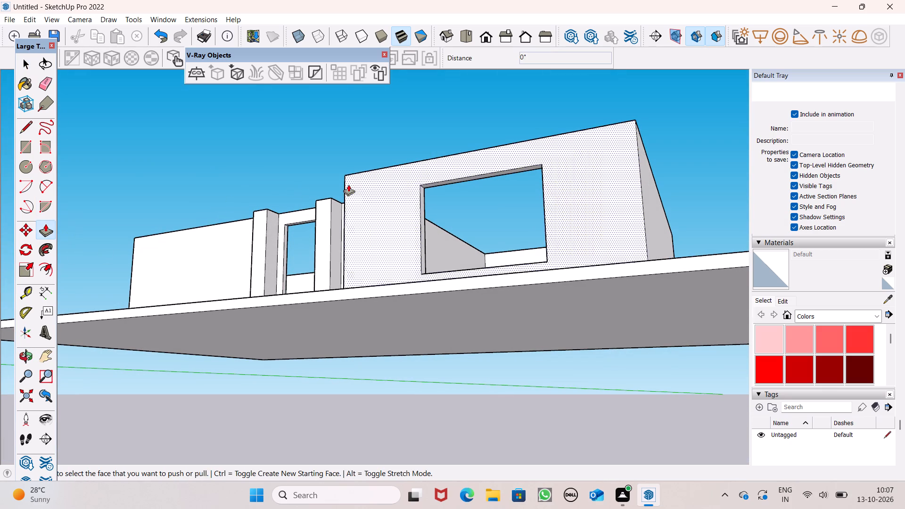
pyautogui.scroll(8, 356, 184)
pyautogui.moveTo(545, 195); pyautogui.dragTo(551, 214)
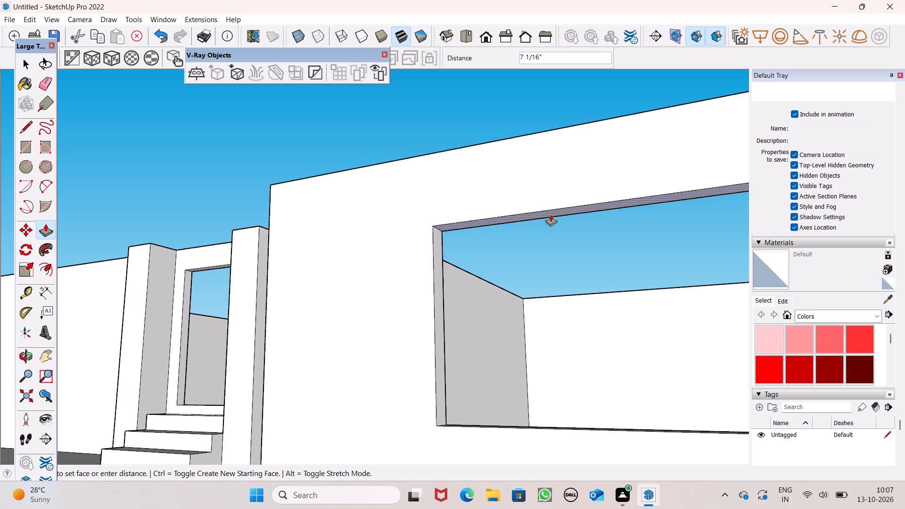
pyautogui.moveTo(551, 214); pyautogui.dragTo(551, 216)
# Narrow the window opening by pulling its jamb nearest the doorway inward 3 5/16".
pyautogui.scroll(-9, 485, 126)
pyautogui.scroll(1, 513, 157)
pyautogui.moveTo(529, 162); pyautogui.dragTo(600, 274, button='middle')
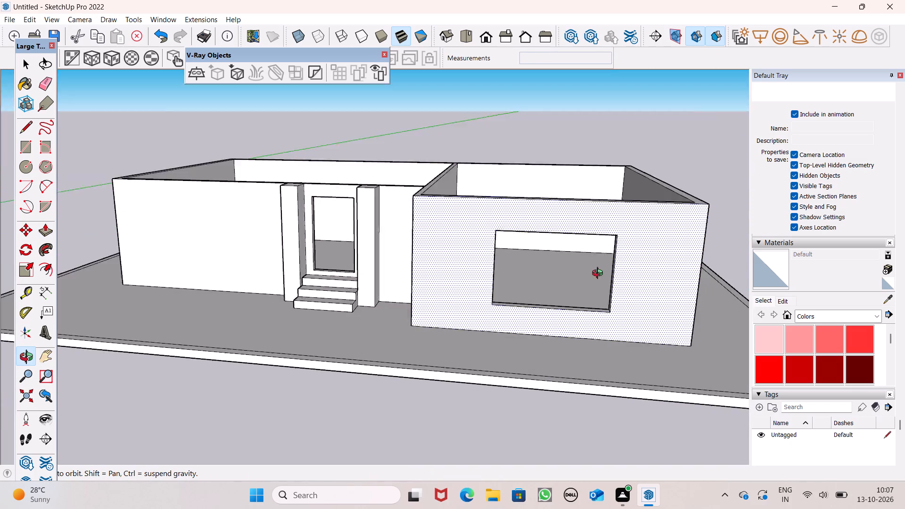
pyautogui.moveTo(600, 274); pyautogui.dragTo(614, 298, button='middle')
pyautogui.scroll(1, 625, 285)
pyautogui.moveTo(625, 289); pyautogui.dragTo(627, 295, button='middle')
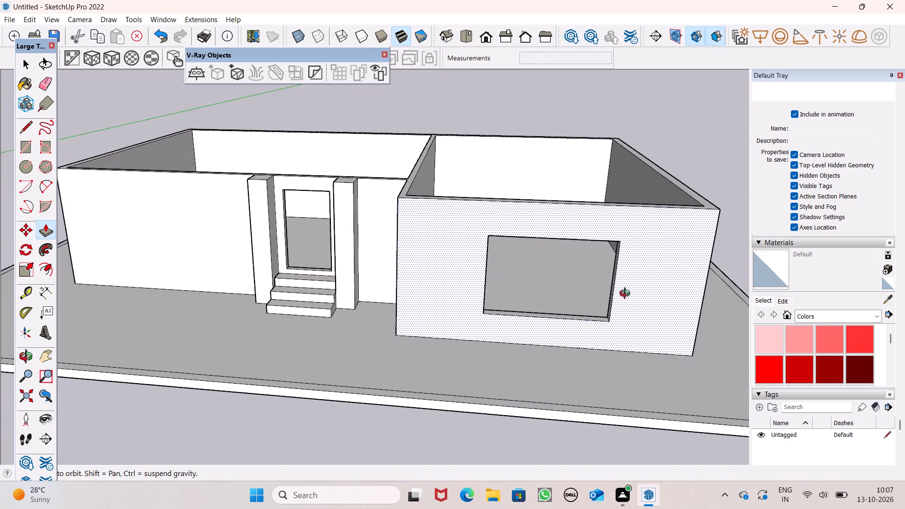
pyautogui.moveTo(627, 295); pyautogui.dragTo(675, 355, button='middle')
pyautogui.scroll(2, 658, 369)
pyautogui.scroll(5, 604, 314)
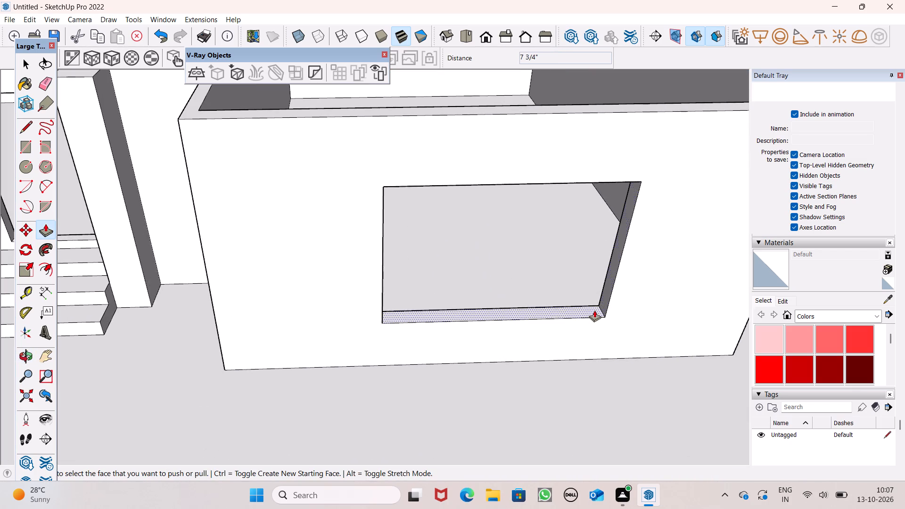
pyautogui.moveTo(603, 298); pyautogui.dragTo(399, 241, button='middle')
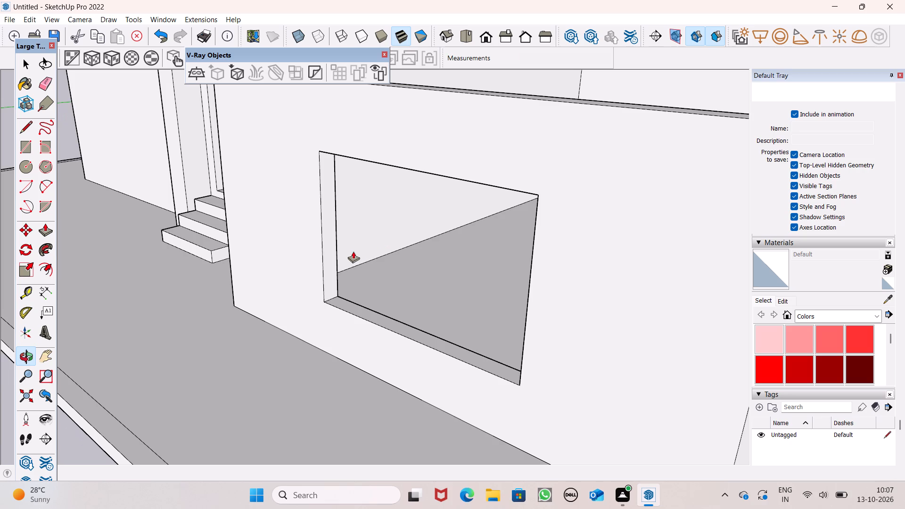
pyautogui.moveTo(329, 260); pyautogui.dragTo(332, 265)
# Leave Push/Pull and examine the window opening's proportions against the doorway and front walls.
pyautogui.scroll(1, 332, 269)
pyautogui.scroll(-5, 332, 271)
pyautogui.scroll(-3, 393, 262)
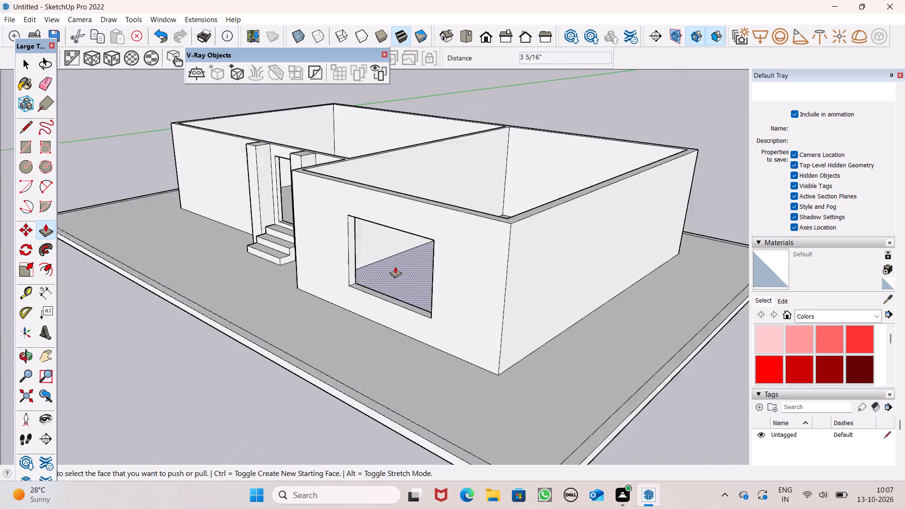
pyautogui.scroll(-3, 395, 266)
pyautogui.moveTo(407, 280); pyautogui.dragTo(468, 254, button='middle')
pyautogui.press('space')
pyautogui.press('space')
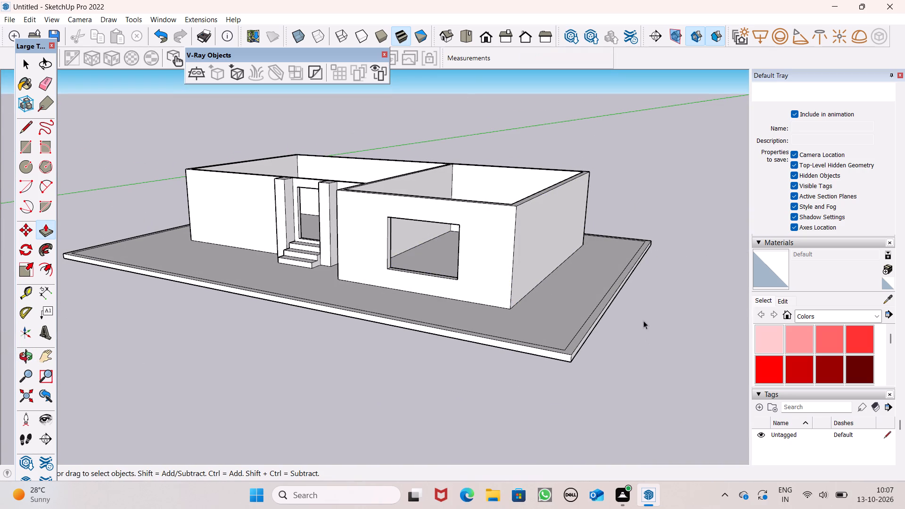
pyautogui.press('space')
pyautogui.scroll(1, 427, 290)
pyautogui.moveTo(427, 290); pyautogui.dragTo(525, 254, button='middle')
pyautogui.scroll(1, 529, 263)
pyautogui.scroll(-3, 460, 210)
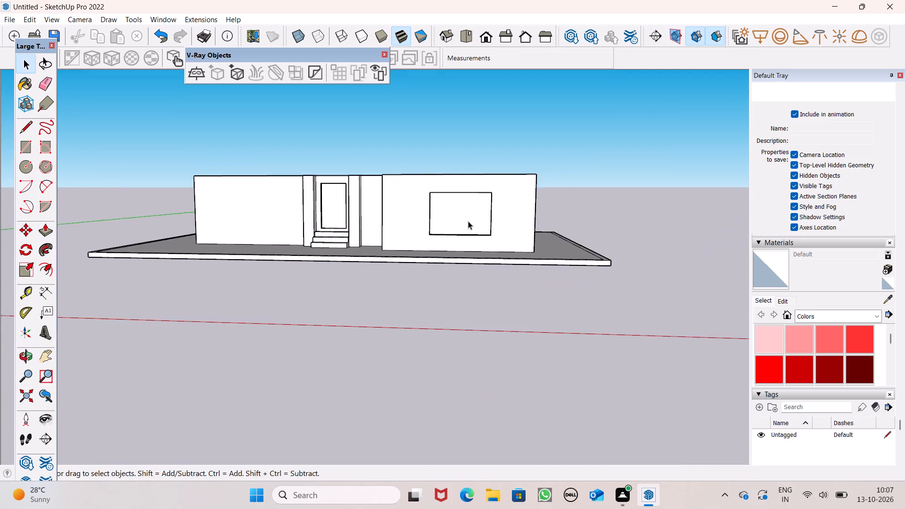
pyautogui.moveTo(469, 221); pyautogui.dragTo(490, 256, button='middle')
pyautogui.scroll(1, 489, 258)
pyautogui.scroll(-1, 480, 244)
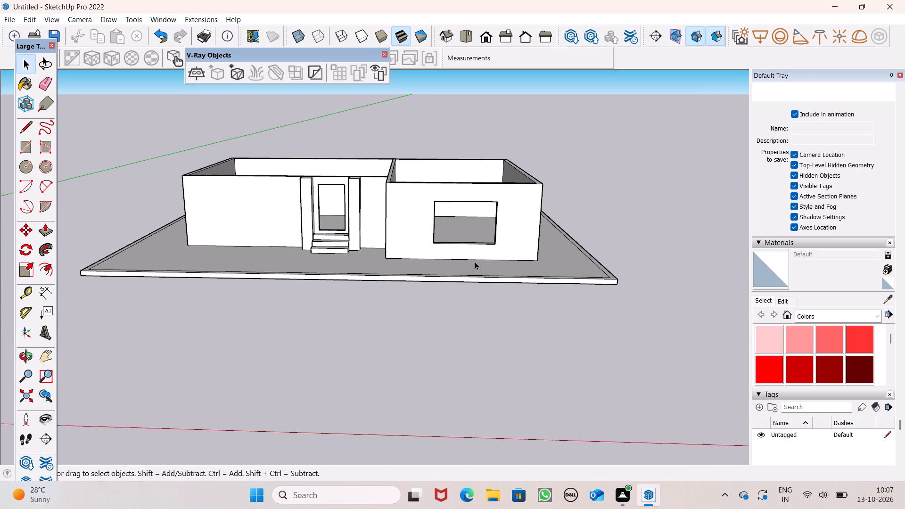
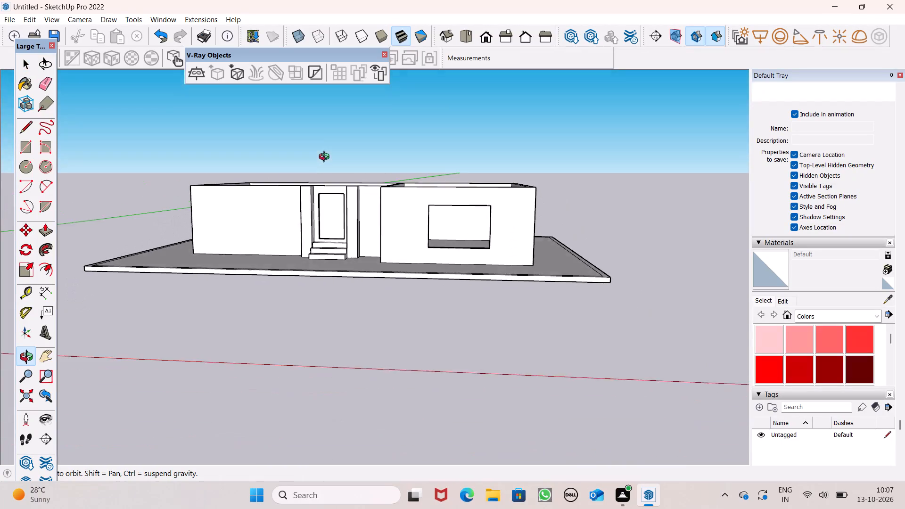
# Examine the building's front, doorway, window opening and open wall tops from several angles.
pyautogui.moveTo(326, 158); pyautogui.dragTo(438, 211, button='middle')
pyautogui.scroll(1, 434, 214)
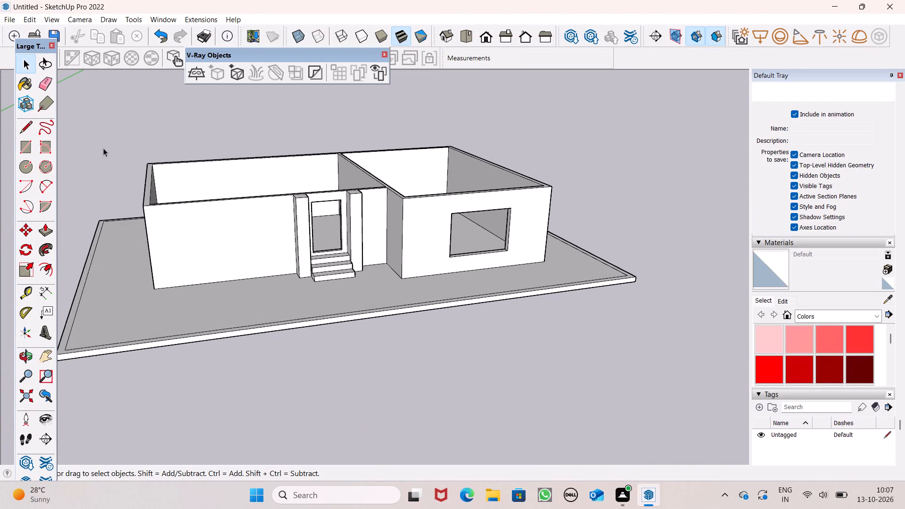
pyautogui.scroll(-3, 275, 223)
pyautogui.moveTo(396, 281); pyautogui.dragTo(342, 274, button='middle')
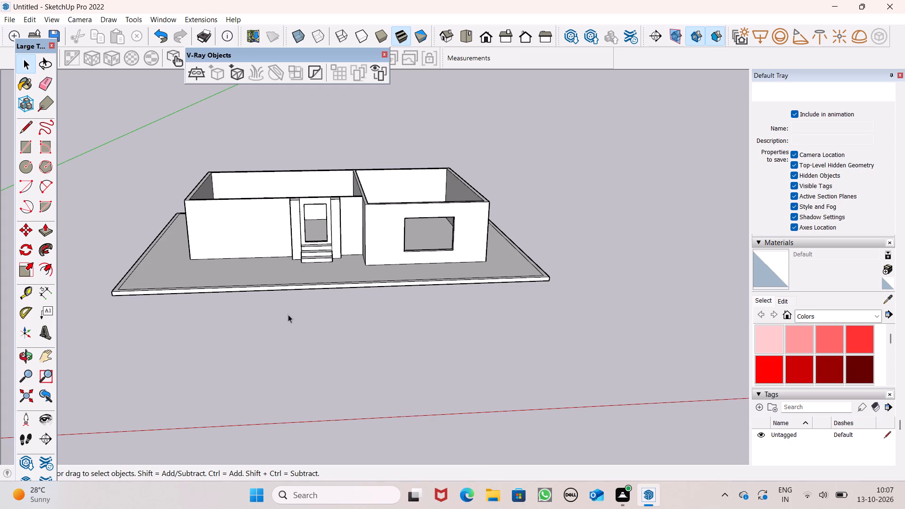
pyautogui.scroll(5, 373, 198)
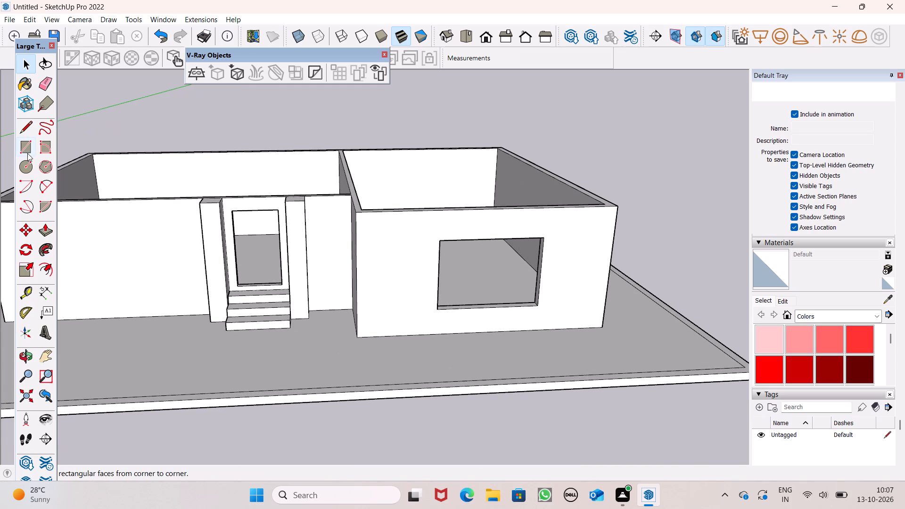
pyautogui.click(28, 152)
pyautogui.moveTo(338, 224); pyautogui.dragTo(333, 228, button='middle')
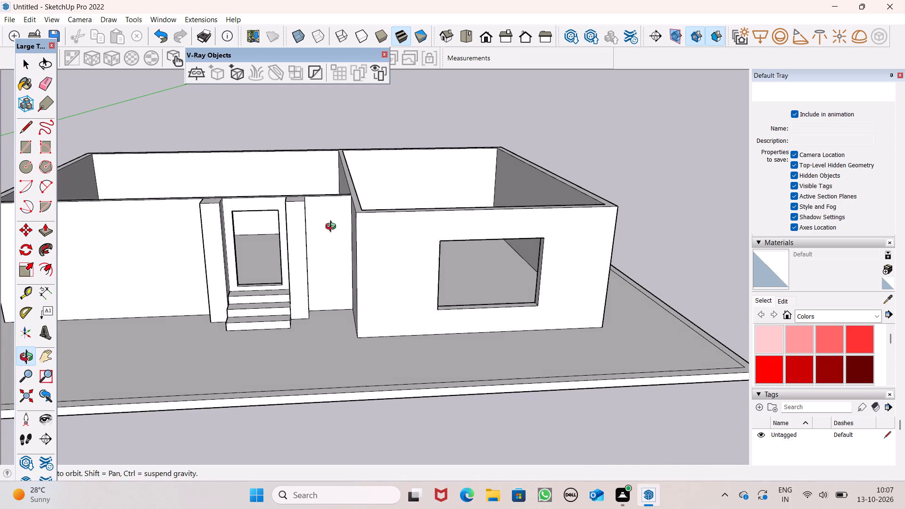
pyautogui.moveTo(333, 228); pyautogui.dragTo(234, 233, button='middle')
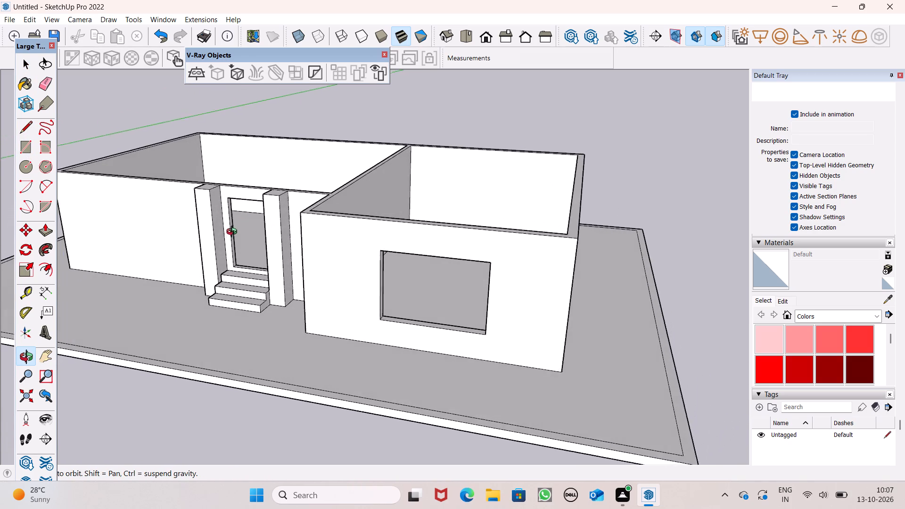
pyautogui.moveTo(234, 233); pyautogui.dragTo(232, 246, button='middle')
pyautogui.moveTo(207, 221); pyautogui.dragTo(286, 266, button='middle')
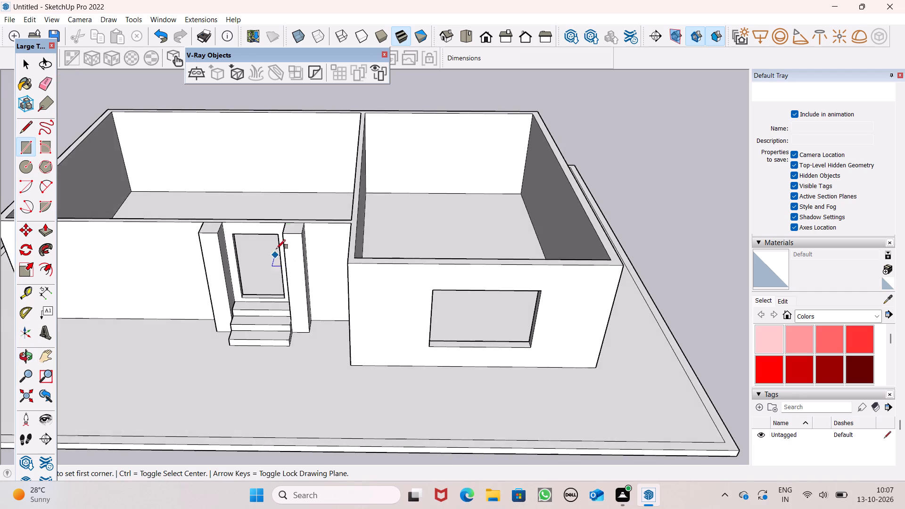
pyautogui.scroll(1, 287, 230)
pyautogui.scroll(-4, 368, 199)
pyautogui.scroll(1, 345, 213)
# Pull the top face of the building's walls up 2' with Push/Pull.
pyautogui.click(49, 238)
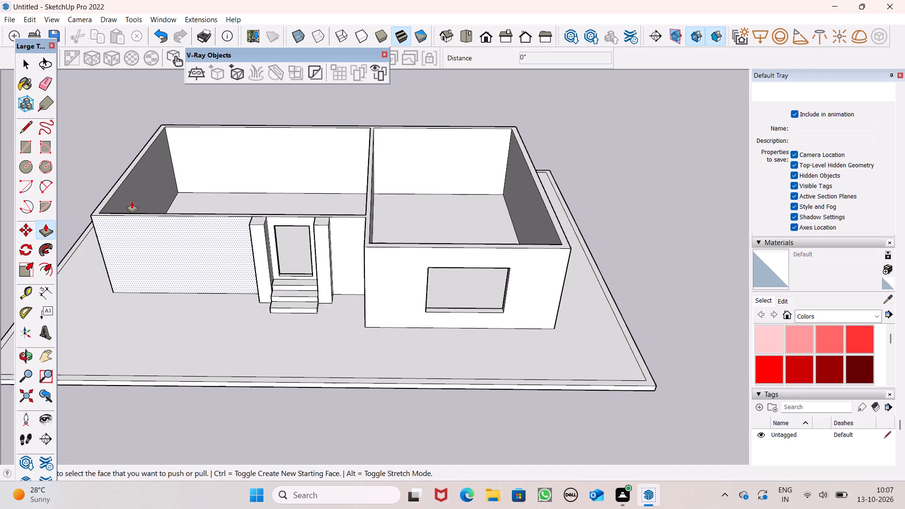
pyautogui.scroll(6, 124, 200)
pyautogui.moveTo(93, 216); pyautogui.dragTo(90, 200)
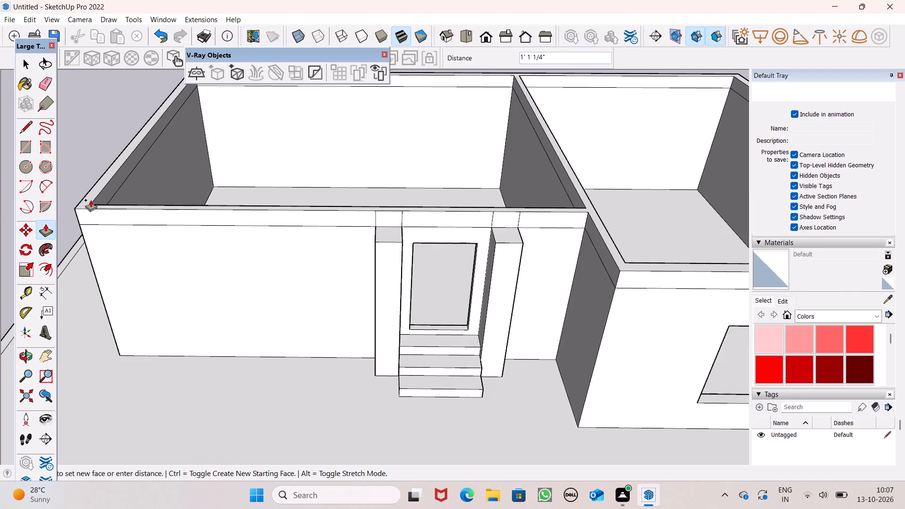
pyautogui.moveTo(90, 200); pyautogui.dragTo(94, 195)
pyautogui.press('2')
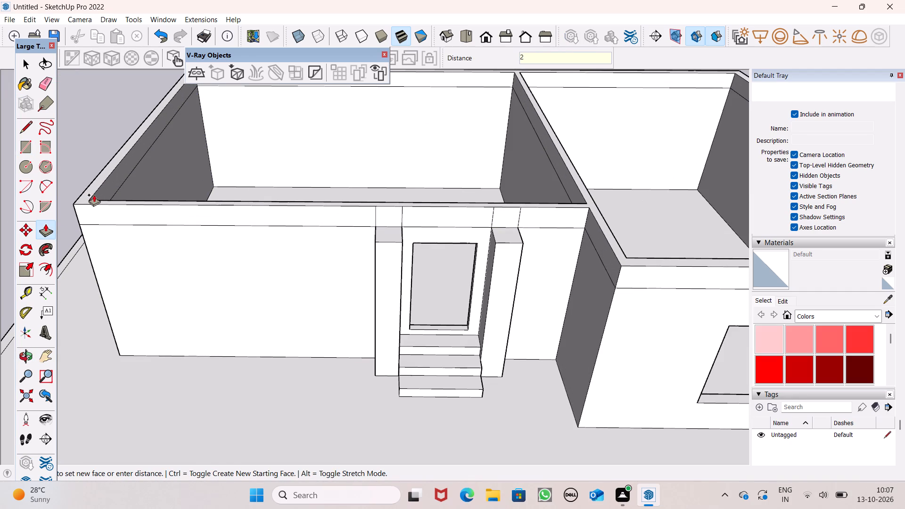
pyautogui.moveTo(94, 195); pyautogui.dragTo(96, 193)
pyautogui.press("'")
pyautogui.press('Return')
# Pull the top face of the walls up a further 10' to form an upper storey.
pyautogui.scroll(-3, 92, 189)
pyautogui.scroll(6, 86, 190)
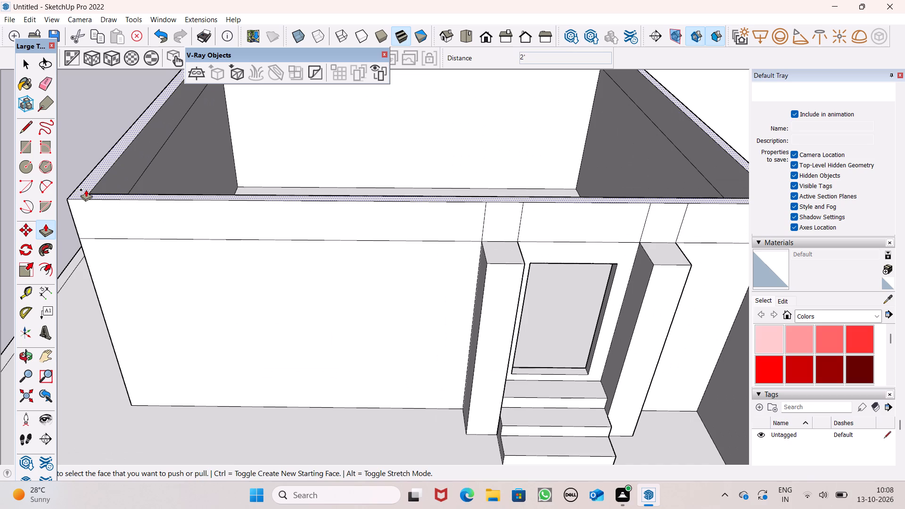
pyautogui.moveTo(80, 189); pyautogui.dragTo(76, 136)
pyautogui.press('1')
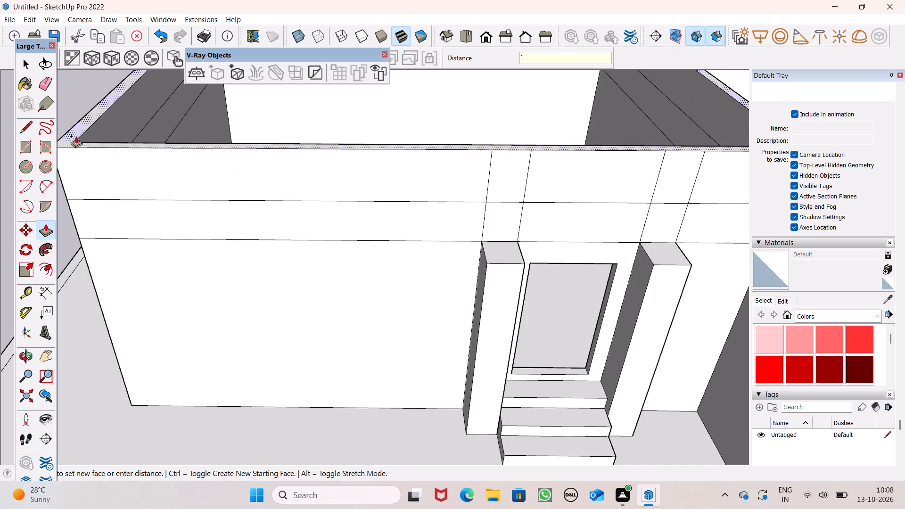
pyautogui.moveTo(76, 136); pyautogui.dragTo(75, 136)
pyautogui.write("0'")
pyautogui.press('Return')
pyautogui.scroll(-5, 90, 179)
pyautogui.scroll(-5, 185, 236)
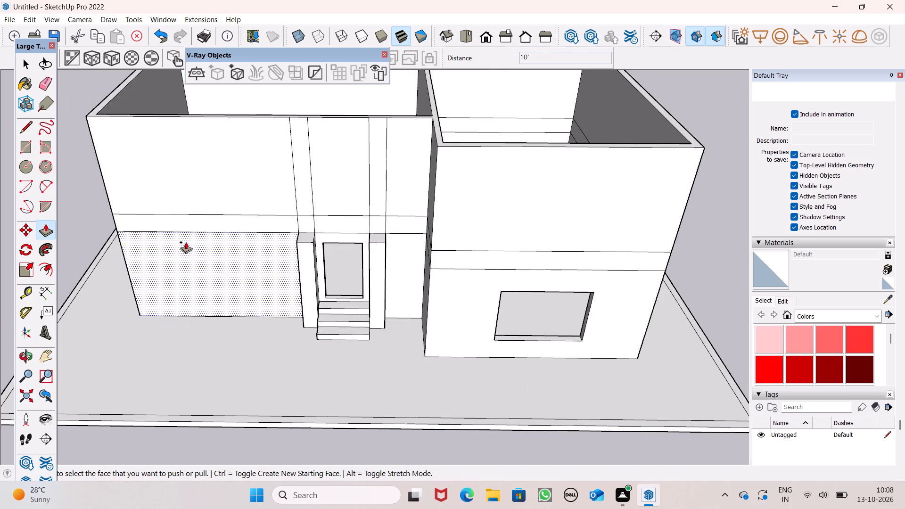
# Leave Push/Pull and examine the heightened building's front and the band between the two storeys.
pyautogui.moveTo(265, 252); pyautogui.dragTo(332, 135, button='middle')
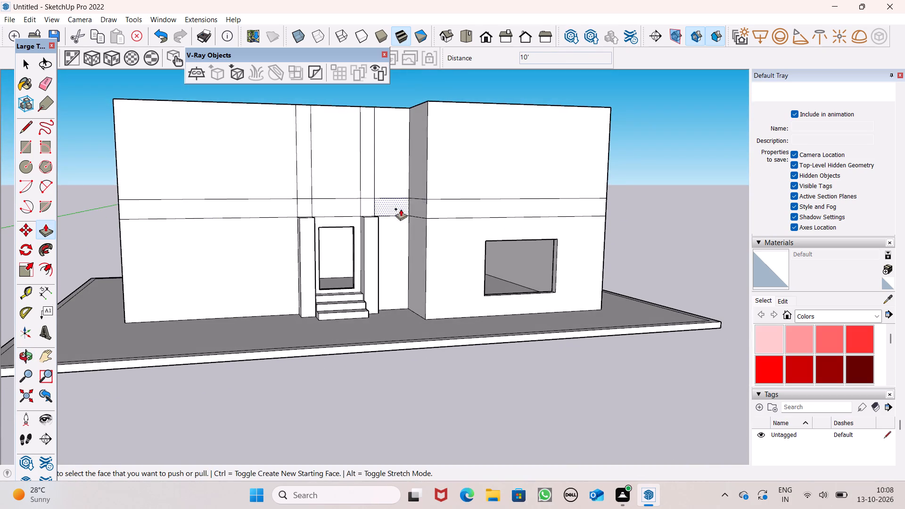
pyautogui.scroll(1, 429, 209)
pyautogui.moveTo(429, 209); pyautogui.dragTo(376, 231, button='middle')
pyautogui.press('space')
pyautogui.scroll(-6, 435, 209)
pyautogui.moveTo(438, 209); pyautogui.dragTo(395, 244, button='middle')
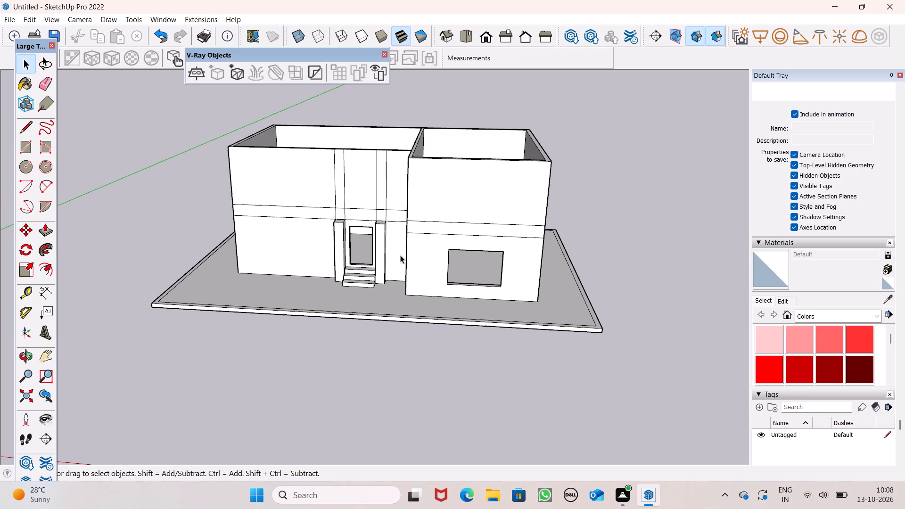
pyautogui.scroll(1, 509, 233)
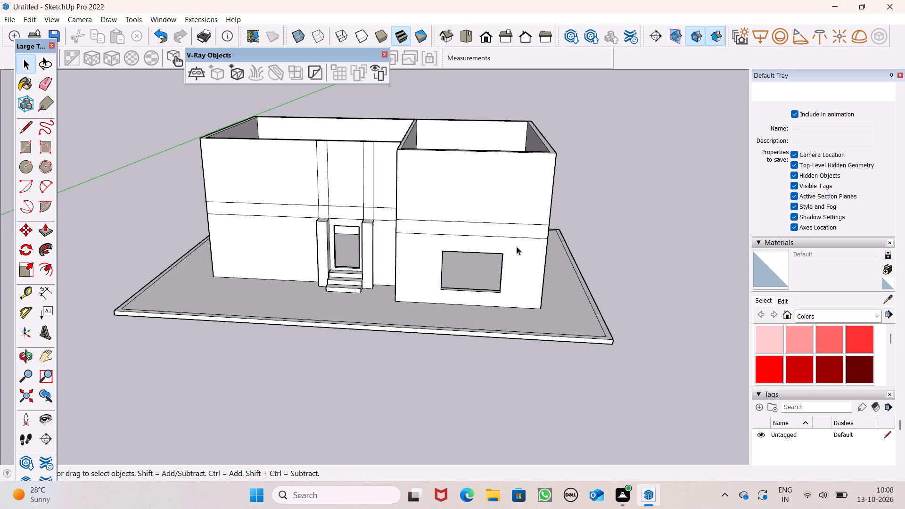
pyautogui.moveTo(519, 249); pyautogui.dragTo(558, 328, button='middle')
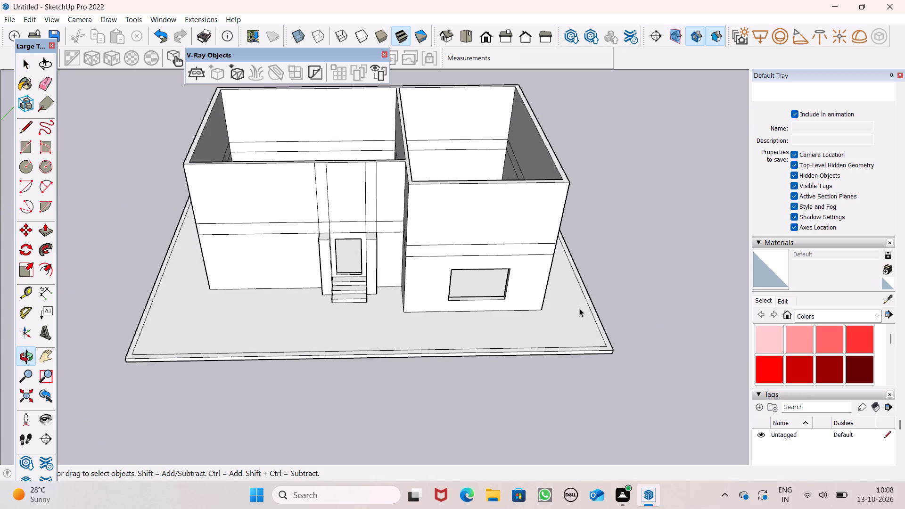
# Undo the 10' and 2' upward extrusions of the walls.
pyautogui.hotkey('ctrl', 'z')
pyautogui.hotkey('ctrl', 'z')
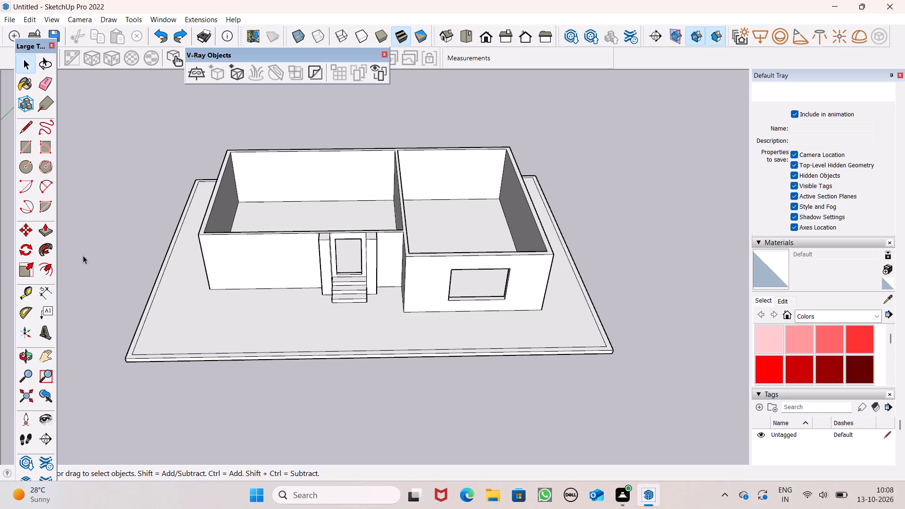
# Pull the top face of the building's walls up 1' to form a band above the ground storey.
pyautogui.click(37, 230)
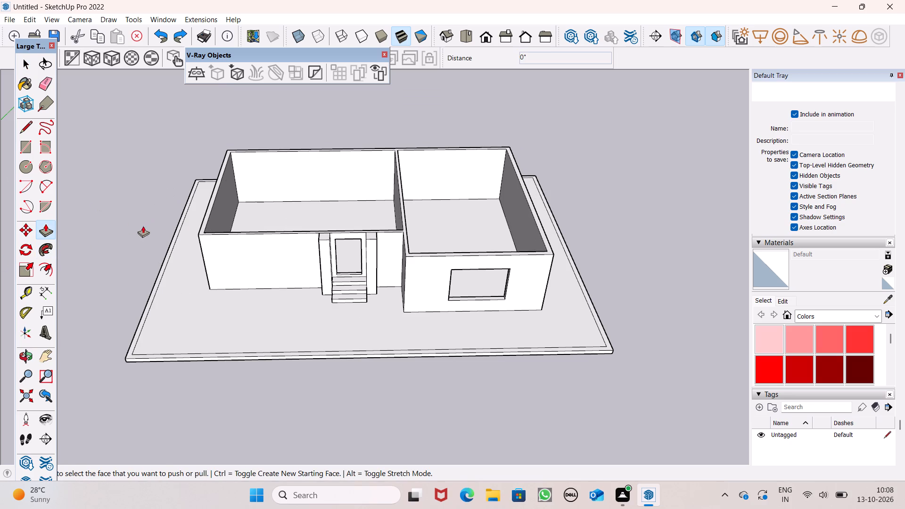
pyautogui.scroll(1, 312, 278)
pyautogui.moveTo(312, 277); pyautogui.dragTo(297, 388, button='middle')
pyautogui.scroll(4, 216, 298)
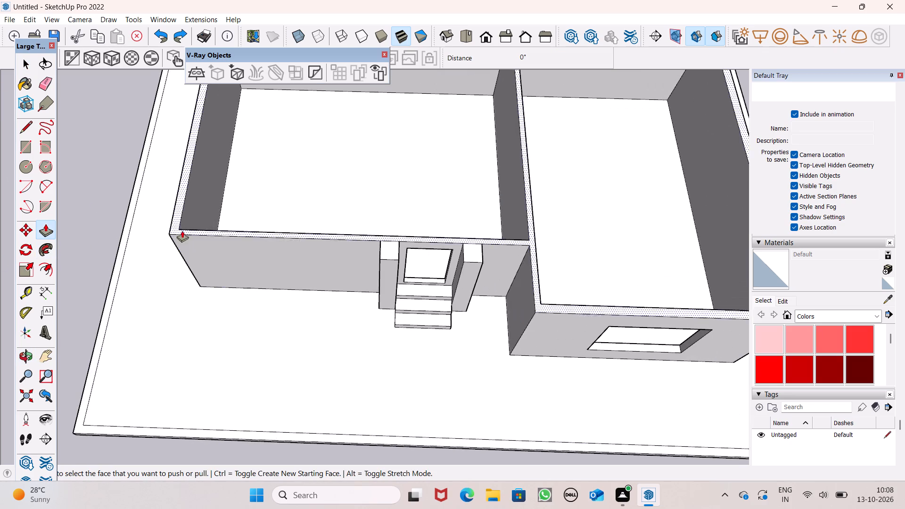
pyautogui.scroll(6, 181, 202)
pyautogui.moveTo(170, 223); pyautogui.dragTo(168, 218)
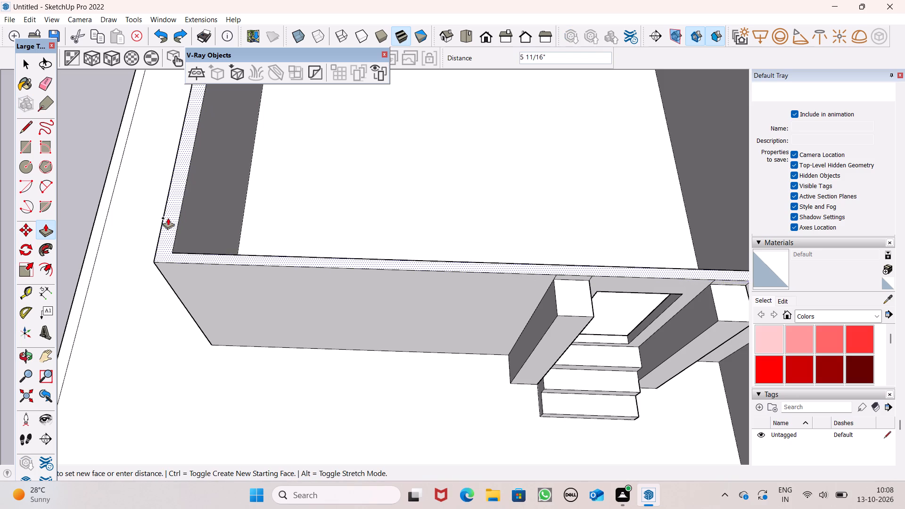
pyautogui.moveTo(168, 218); pyautogui.dragTo(163, 209)
pyautogui.write("1'")
pyautogui.press('Return')
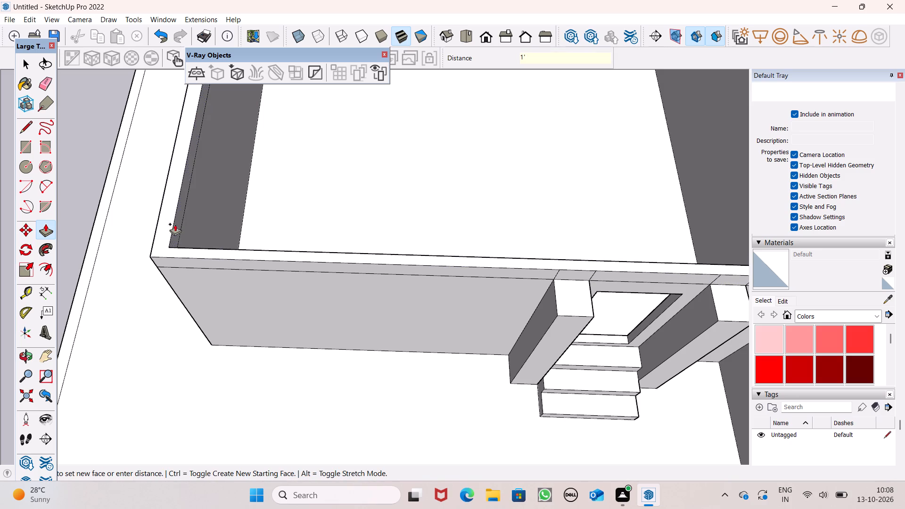
# Pull the top face of the walls up another 10' to form the upper storey.
pyautogui.scroll(-6, 181, 234)
pyautogui.moveTo(254, 259); pyautogui.dragTo(270, 189, button='middle')
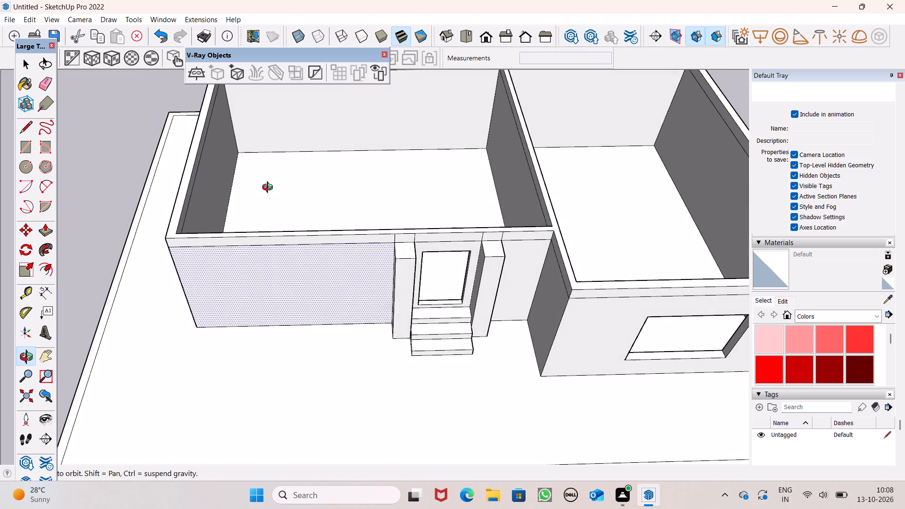
pyautogui.moveTo(270, 189); pyautogui.dragTo(287, 178, button='middle')
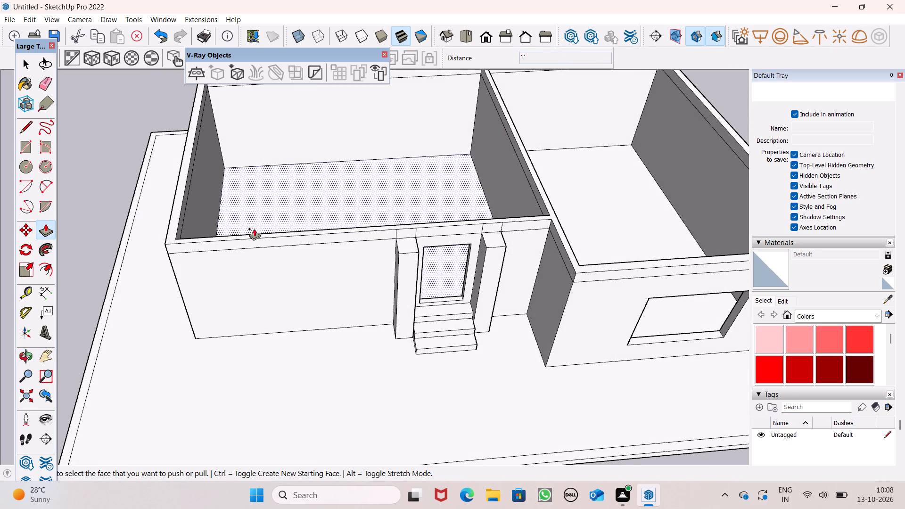
pyautogui.scroll(1, 286, 229)
pyautogui.scroll(-2, 326, 267)
pyautogui.moveTo(327, 270); pyautogui.dragTo(321, 320, button='middle')
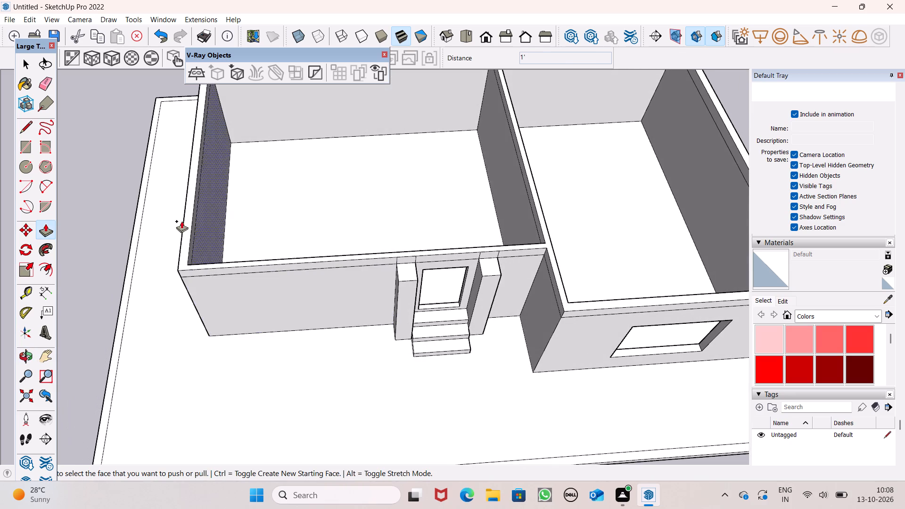
pyautogui.scroll(5, 180, 220)
pyautogui.moveTo(191, 263); pyautogui.dragTo(178, 236)
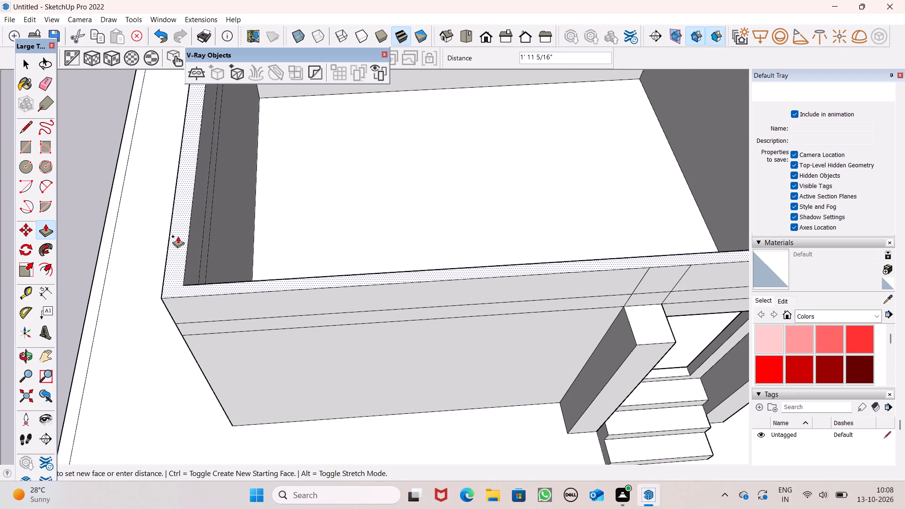
pyautogui.moveTo(178, 236); pyautogui.dragTo(174, 232)
pyautogui.press('1')
pyautogui.press('0')
pyautogui.press("'")
pyautogui.press('Return')
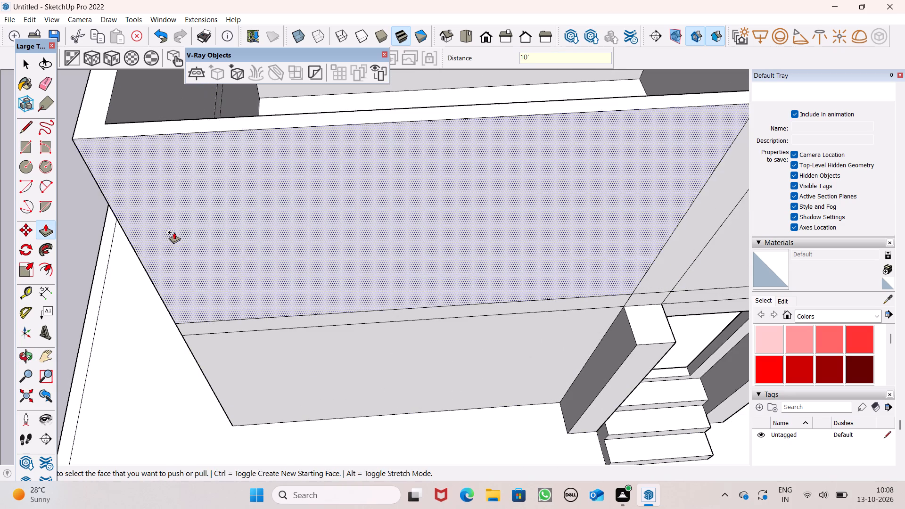
# Erase the vertical seam lines on the upper storey's front wall above the doorway columns.
pyautogui.scroll(-8, 183, 232)
pyautogui.scroll(-6, 244, 252)
pyautogui.moveTo(274, 294); pyautogui.dragTo(251, 170, button='middle')
pyautogui.scroll(1, 248, 163)
pyautogui.scroll(-1, 255, 172)
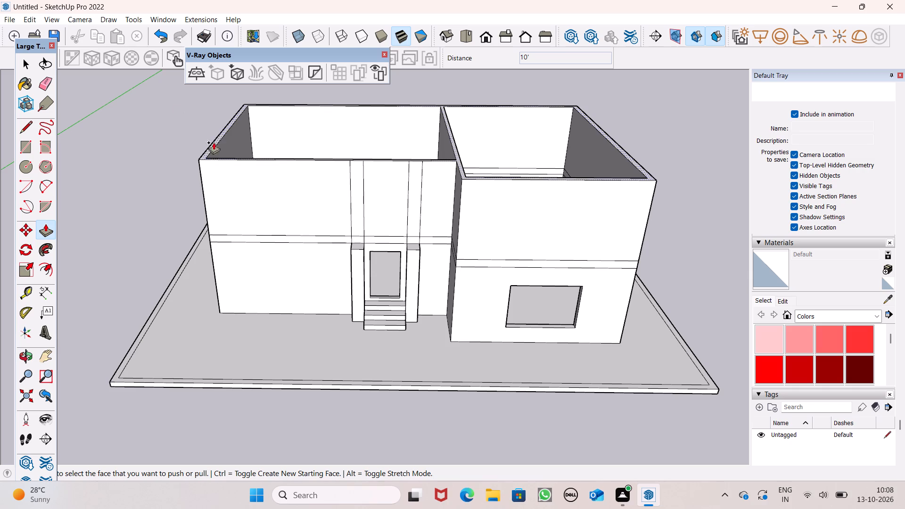
pyautogui.click(38, 86)
pyautogui.scroll(3, 268, 203)
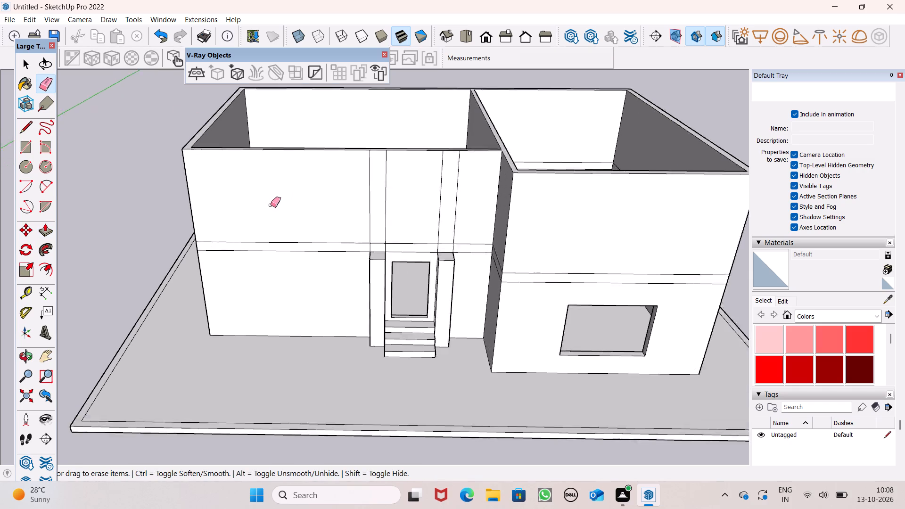
pyautogui.scroll(3, 271, 205)
pyautogui.moveTo(396, 205); pyautogui.dragTo(537, 200)
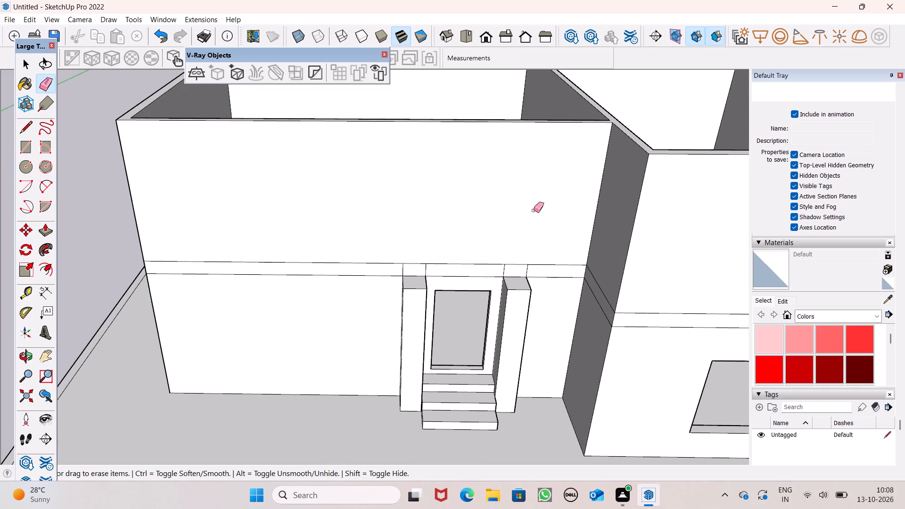
# Erase the short vertical seam lines in the 1' band directly above both doorway columns, leaving its horizontal lines.
pyautogui.scroll(5, 440, 311)
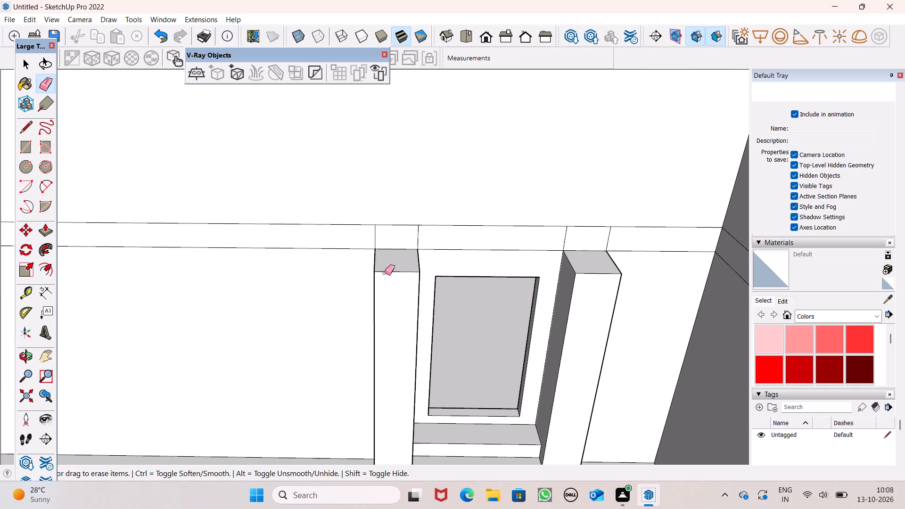
pyautogui.scroll(6, 385, 272)
pyautogui.moveTo(372, 211); pyautogui.dragTo(358, 202)
pyautogui.moveTo(428, 221); pyautogui.dragTo(454, 211)
pyautogui.scroll(-3, 364, 257)
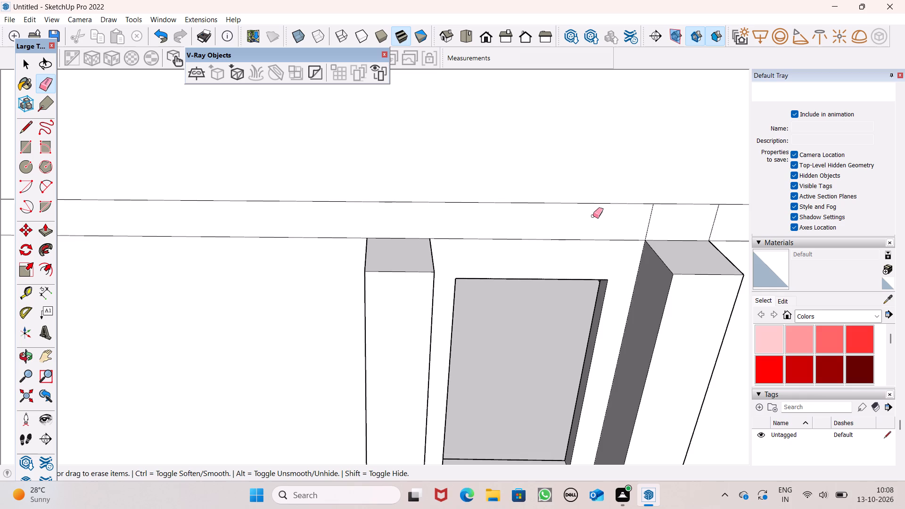
pyautogui.scroll(6, 608, 215)
pyautogui.moveTo(630, 222); pyautogui.dragTo(621, 222)
pyautogui.scroll(-5, 599, 232)
pyautogui.moveTo(665, 230); pyautogui.dragTo(676, 229)
pyautogui.scroll(-5, 524, 235)
pyautogui.scroll(-3, 328, 196)
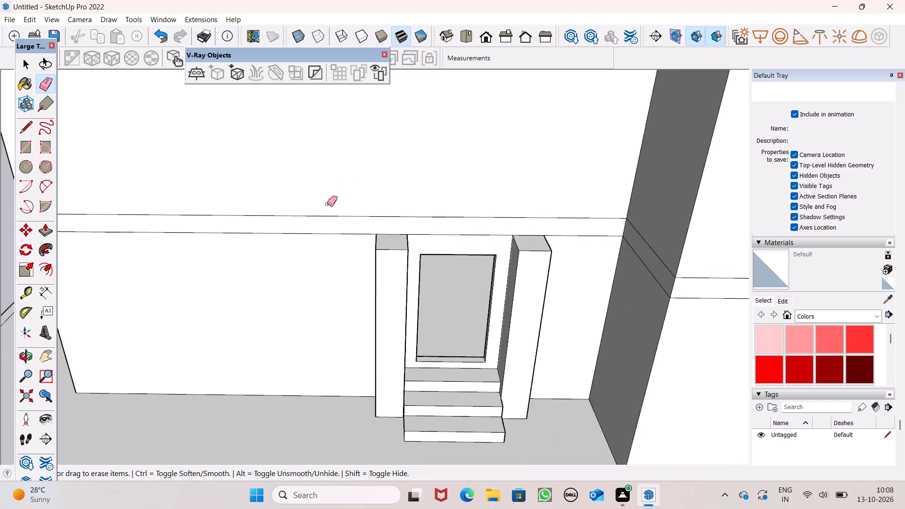
pyautogui.scroll(-3, 327, 204)
pyautogui.scroll(-7, 393, 222)
pyautogui.scroll(2, 322, 207)
pyautogui.press('space')
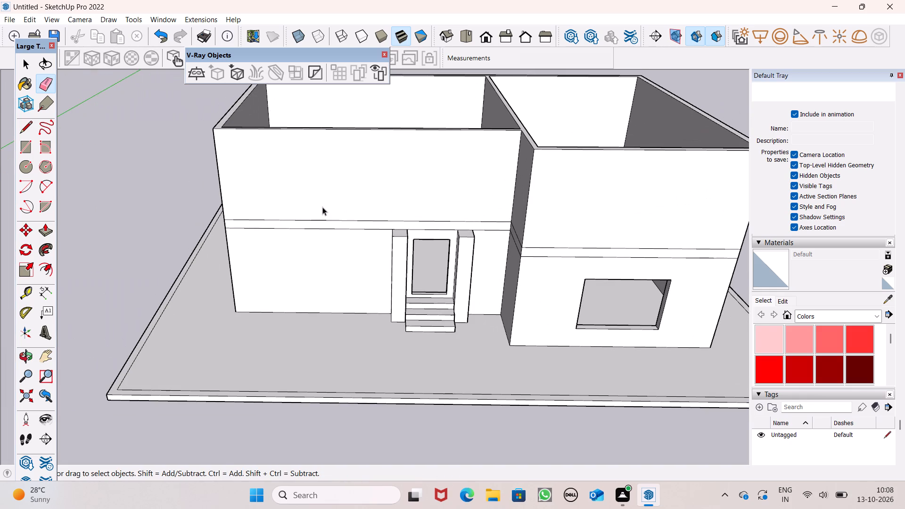
pyautogui.moveTo(455, 239); pyautogui.dragTo(453, 227, button='middle')
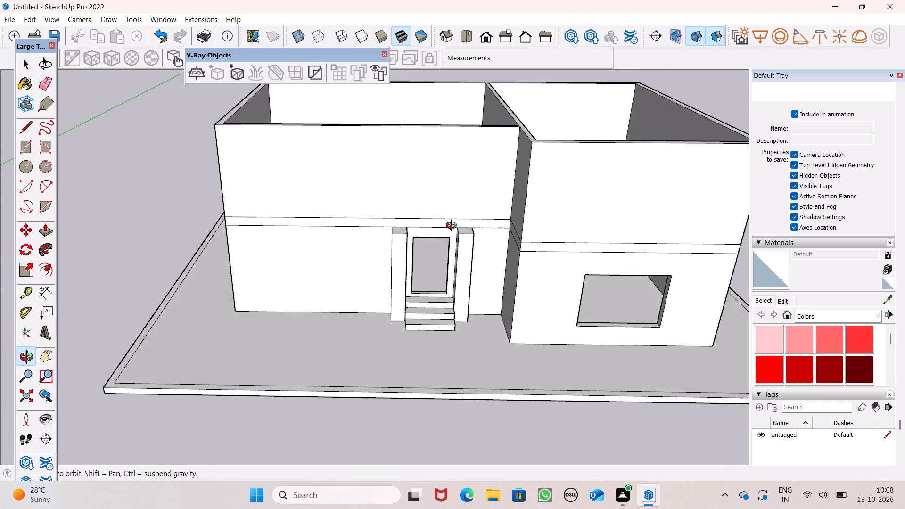
pyautogui.moveTo(453, 227); pyautogui.dragTo(466, 238, button='middle')
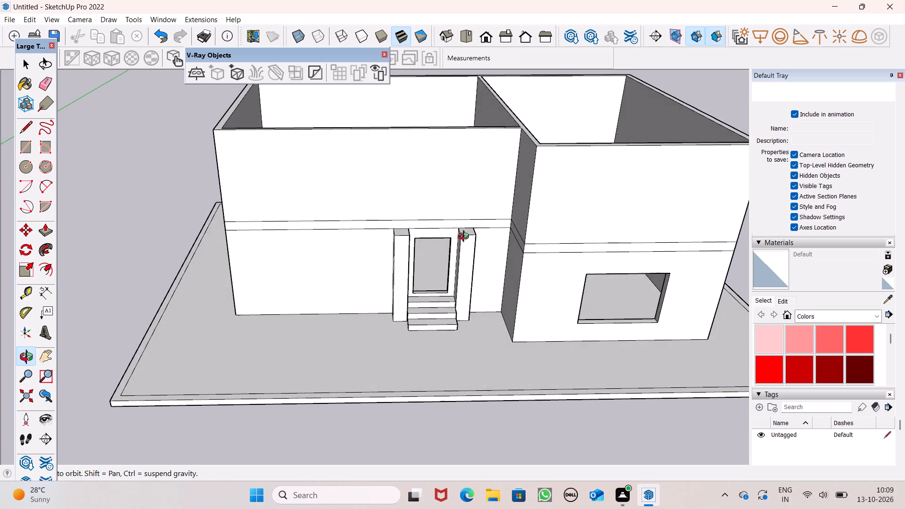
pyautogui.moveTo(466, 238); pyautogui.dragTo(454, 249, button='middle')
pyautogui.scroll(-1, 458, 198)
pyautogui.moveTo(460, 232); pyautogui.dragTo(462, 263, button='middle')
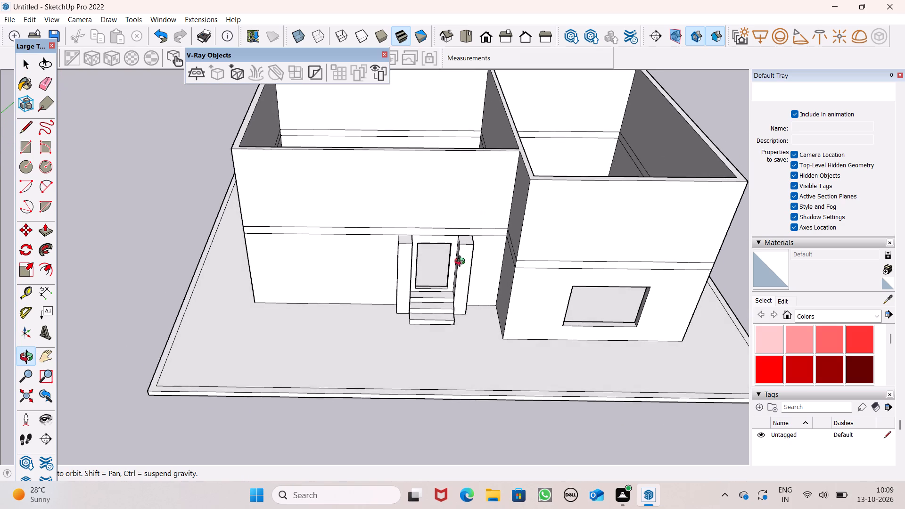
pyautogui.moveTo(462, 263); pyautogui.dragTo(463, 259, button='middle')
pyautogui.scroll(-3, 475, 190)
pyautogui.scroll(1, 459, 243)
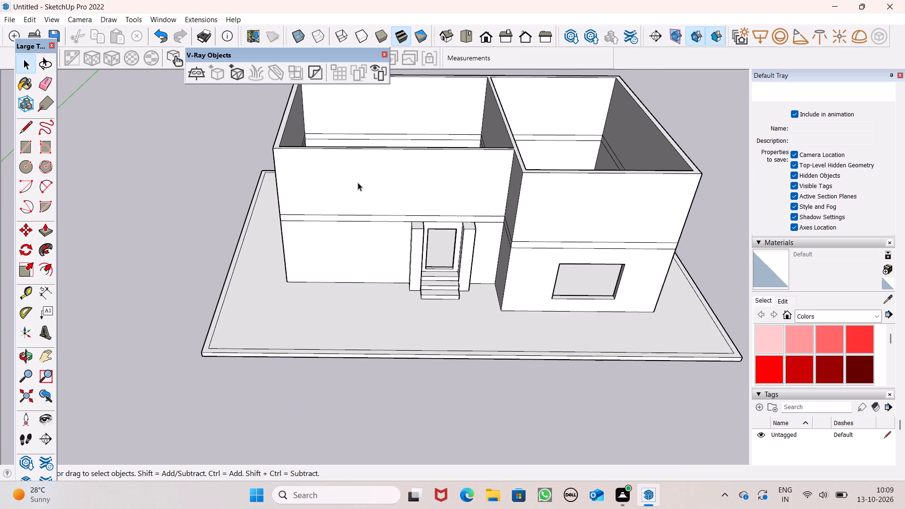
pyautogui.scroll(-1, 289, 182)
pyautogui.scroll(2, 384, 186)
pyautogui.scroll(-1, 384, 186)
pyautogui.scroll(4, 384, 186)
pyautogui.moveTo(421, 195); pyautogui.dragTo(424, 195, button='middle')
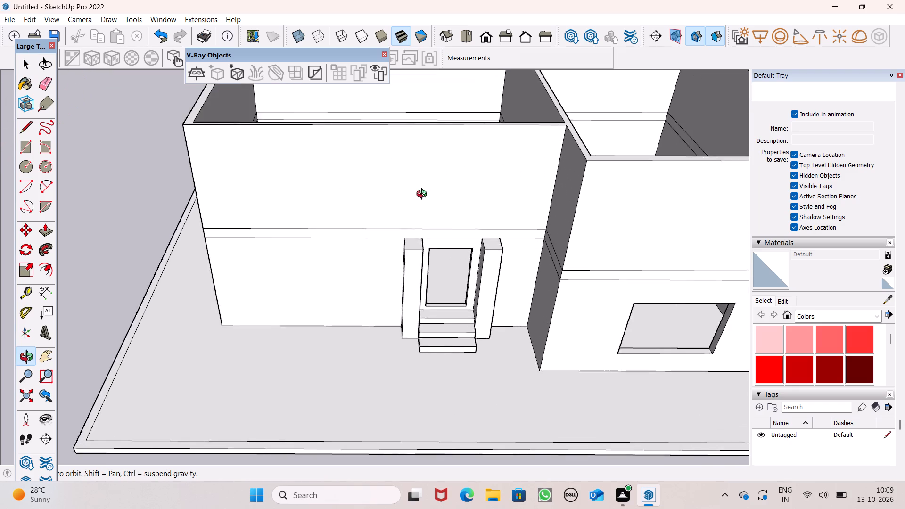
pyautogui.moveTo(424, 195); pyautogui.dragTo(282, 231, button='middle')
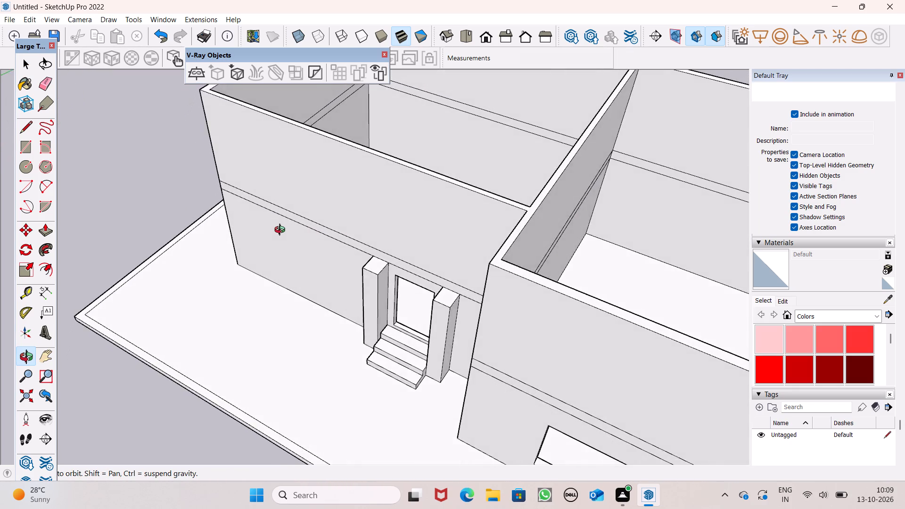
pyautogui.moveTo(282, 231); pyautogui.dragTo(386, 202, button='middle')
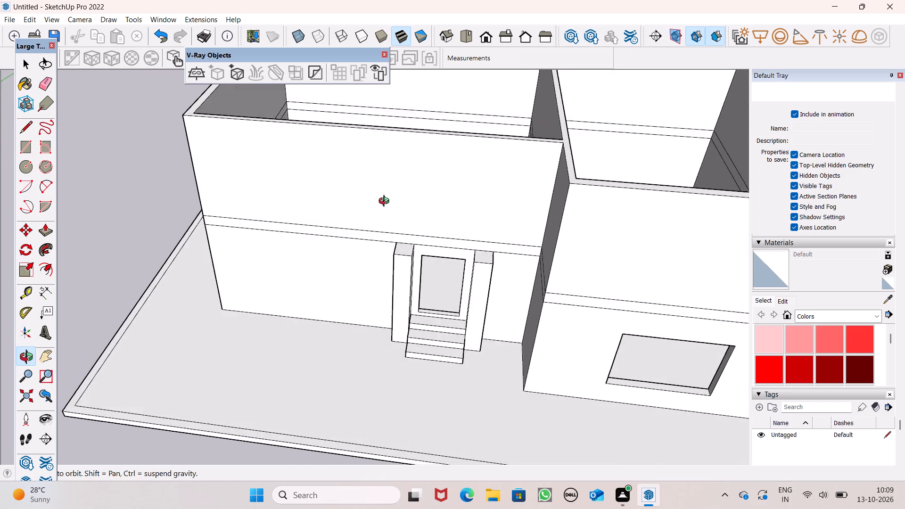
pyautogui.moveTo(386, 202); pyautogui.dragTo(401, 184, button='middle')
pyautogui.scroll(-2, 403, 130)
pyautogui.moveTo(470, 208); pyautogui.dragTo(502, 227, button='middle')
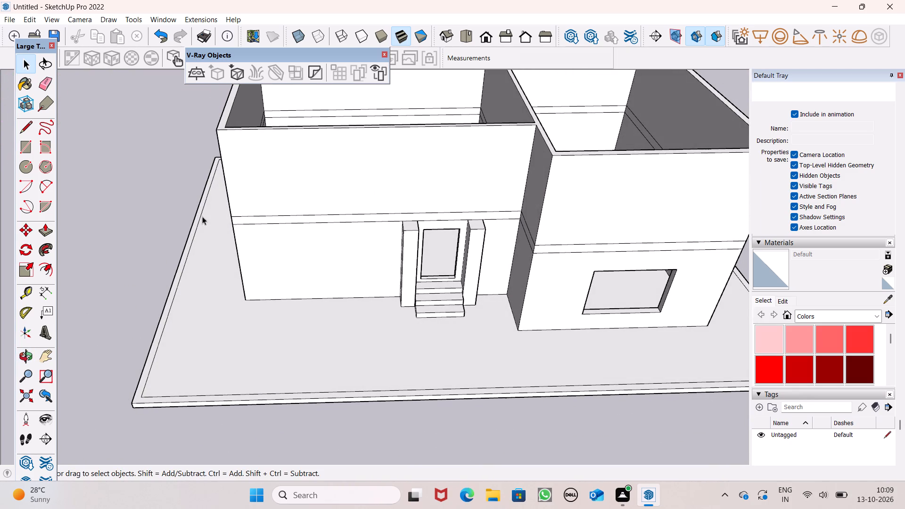
# Pull the 1' band's front face above the doorway out 6' 2 1/16", flush with the projecting room's front wall, to form a balcony slab.
pyautogui.click(47, 228)
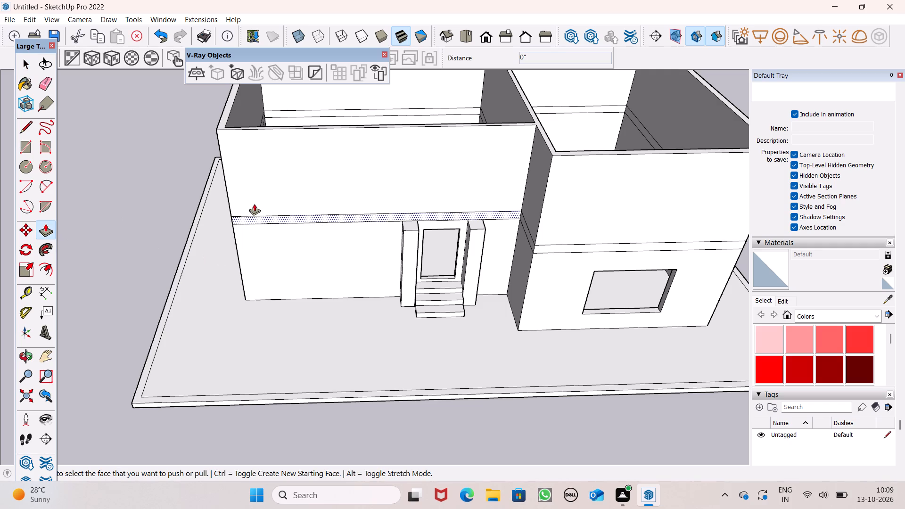
pyautogui.moveTo(289, 233); pyautogui.dragTo(298, 237, button='middle')
pyautogui.scroll(1, 297, 237)
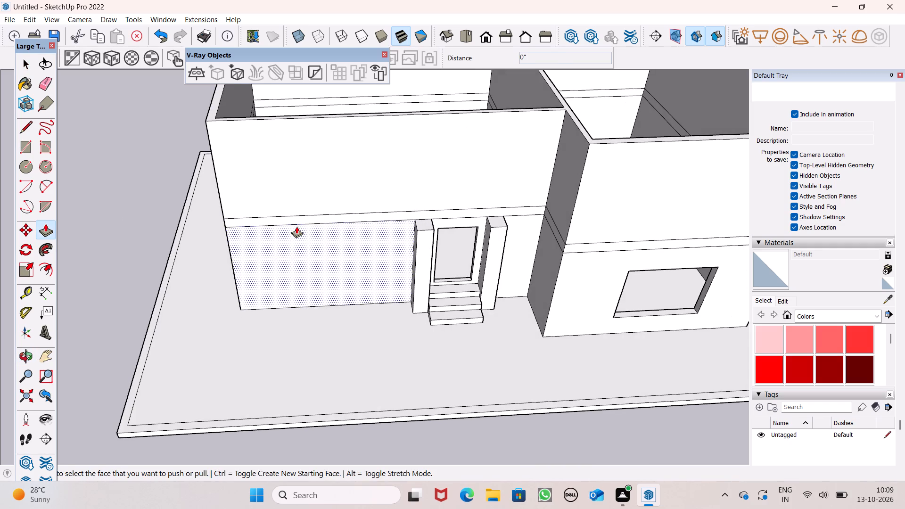
pyautogui.moveTo(299, 218); pyautogui.dragTo(339, 249)
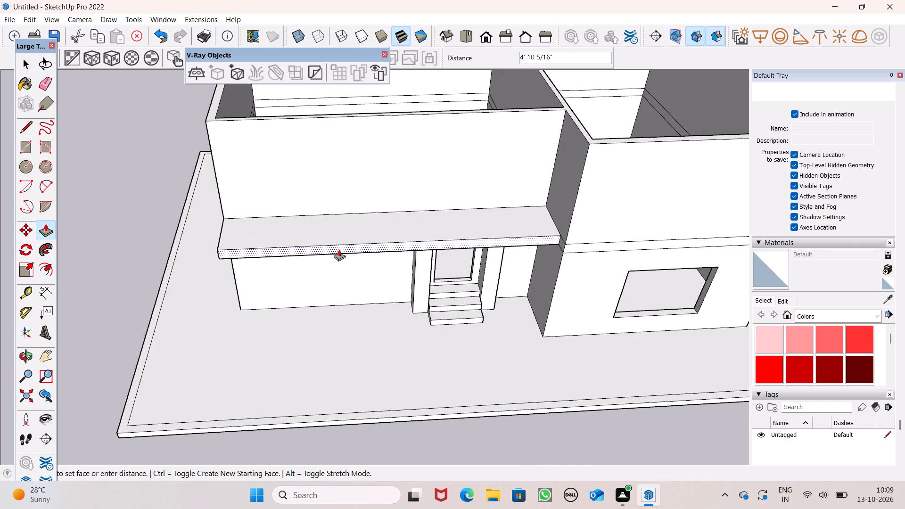
pyautogui.moveTo(339, 249); pyautogui.dragTo(543, 250)
# Draw a 4' by 7' door rectangle on the upper storey's front wall, its base on the balcony slab, roughly above the entrance.
pyautogui.scroll(-4, 416, 221)
pyautogui.moveTo(405, 254); pyautogui.dragTo(397, 211, button='middle')
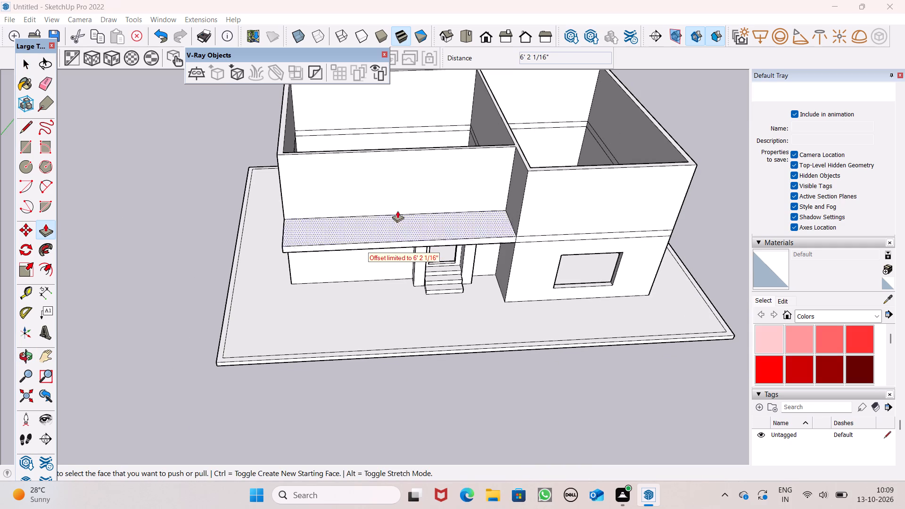
pyautogui.moveTo(397, 211); pyautogui.dragTo(363, 172, button='middle')
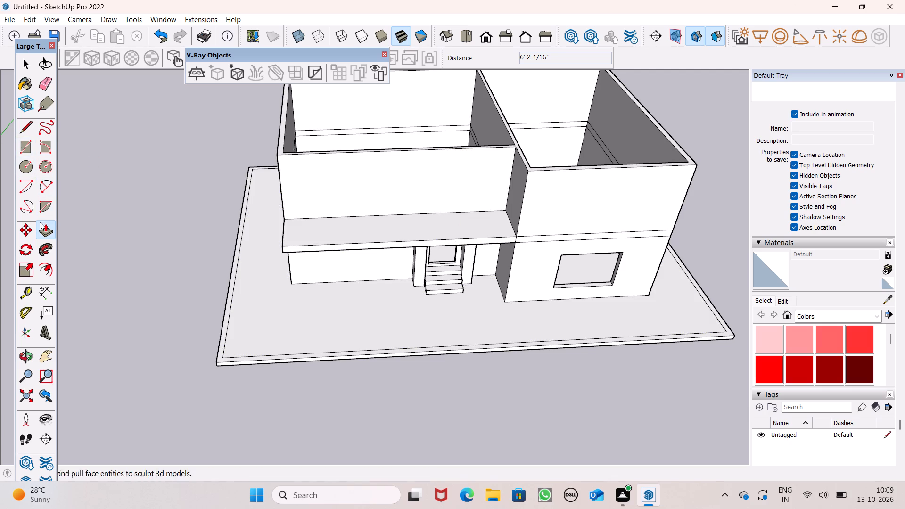
pyautogui.click(21, 152)
pyautogui.scroll(1, 393, 200)
pyautogui.scroll(-1, 406, 200)
pyautogui.scroll(4, 407, 200)
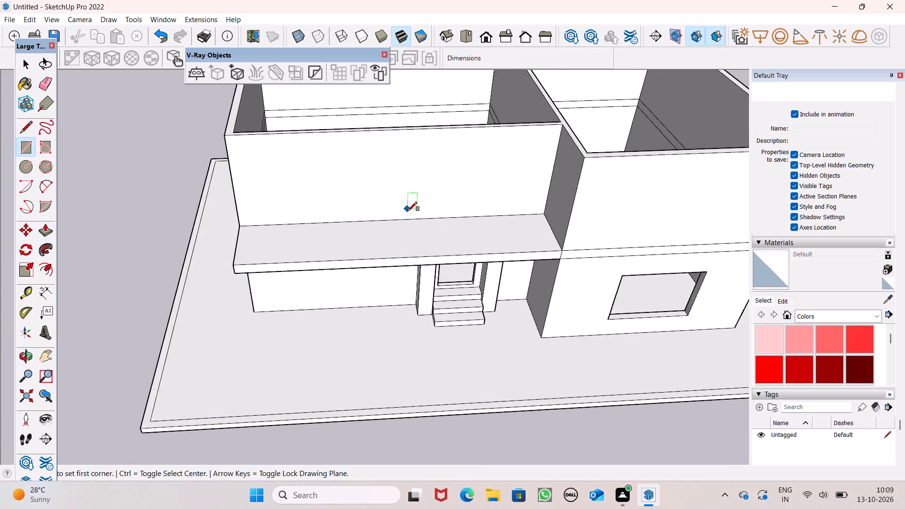
pyautogui.scroll(1, 506, 237)
pyautogui.moveTo(507, 237); pyautogui.dragTo(467, 217, button='middle')
pyautogui.scroll(2, 425, 213)
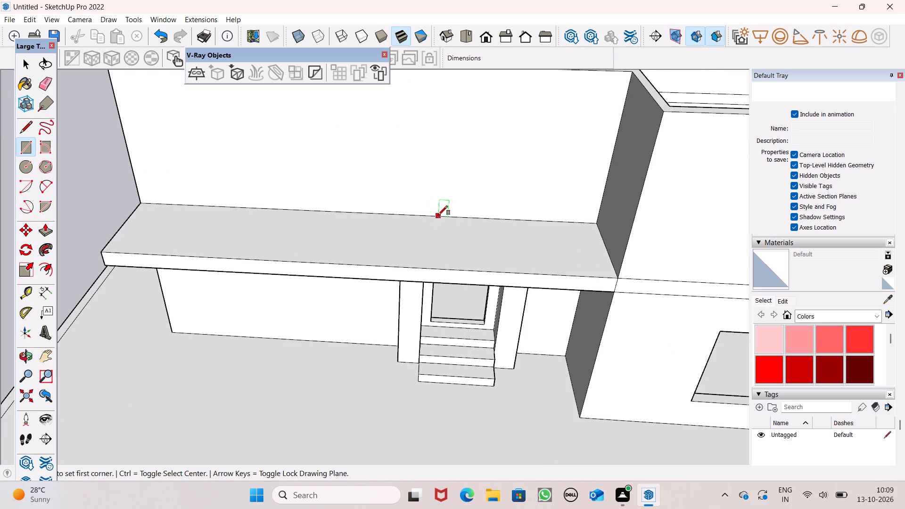
pyautogui.click(438, 214)
pyautogui.scroll(-4, 498, 144)
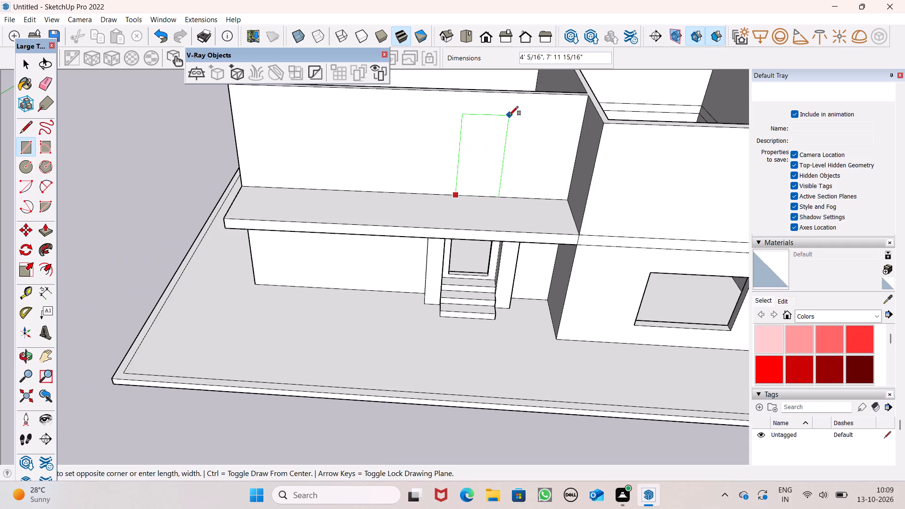
pyautogui.write("4',7'")
pyautogui.press('Return')
pyautogui.press('space')
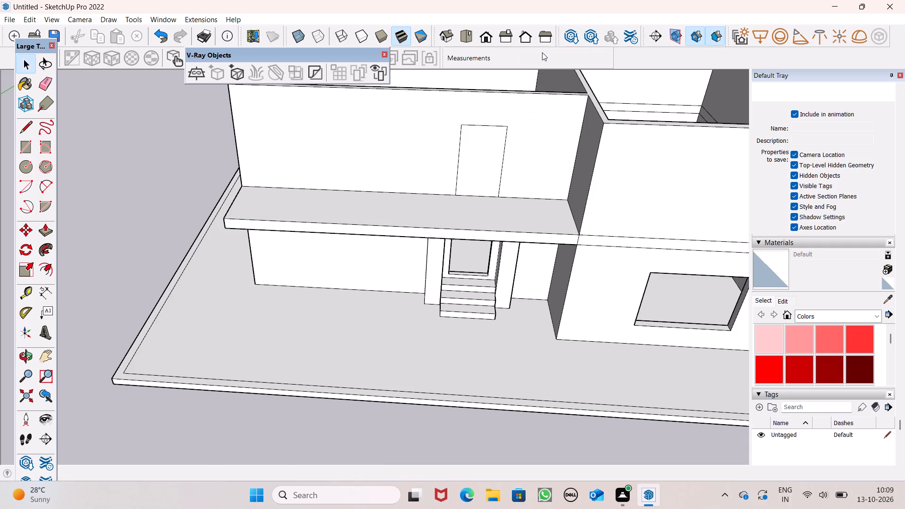
# Push the upper door rectangle 6" through the wall to cut the balcony doorway opening.
pyautogui.moveTo(515, 141); pyautogui.dragTo(536, 108, button='middle')
pyautogui.scroll(1, 517, 140)
pyautogui.scroll(-4, 490, 166)
pyautogui.scroll(3, 504, 119)
pyautogui.scroll(-1, 504, 119)
pyautogui.scroll(5, 504, 119)
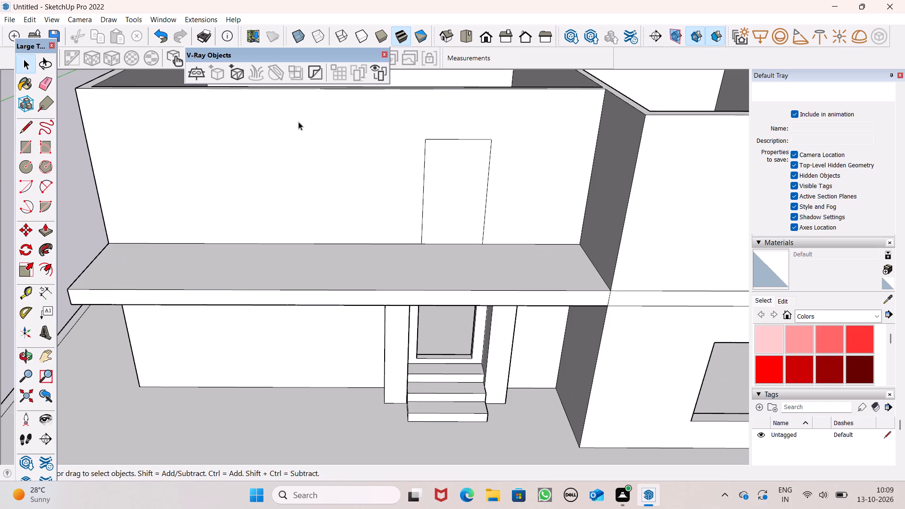
pyautogui.moveTo(48, 234); pyautogui.dragTo(57, 238)
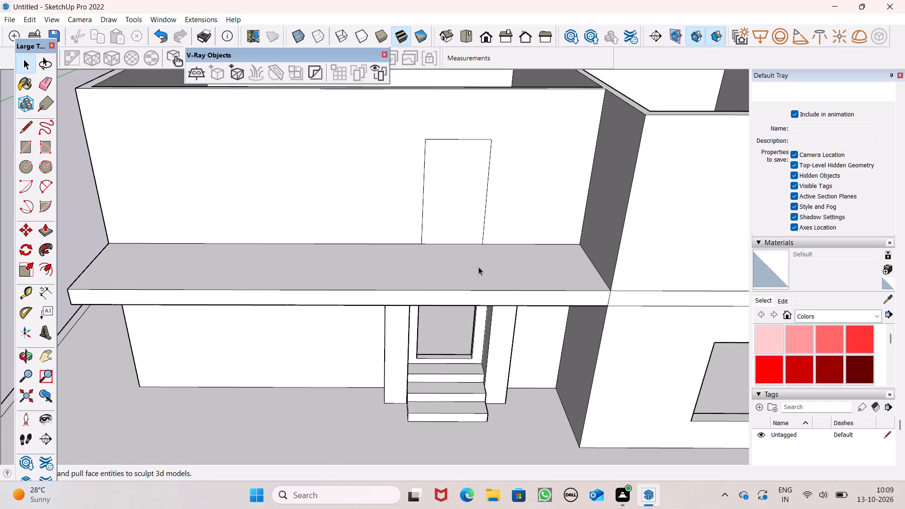
pyautogui.moveTo(44, 233); pyautogui.dragTo(49, 231)
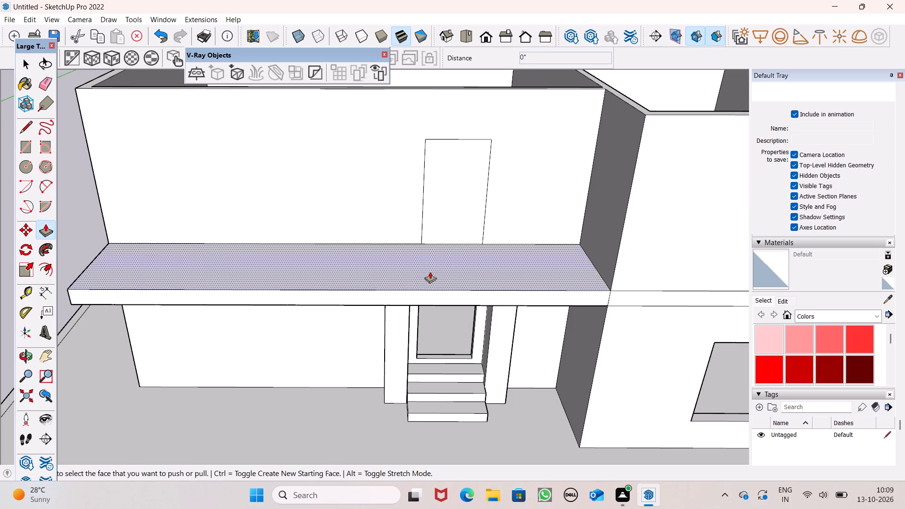
pyautogui.moveTo(439, 228); pyautogui.dragTo(457, 218)
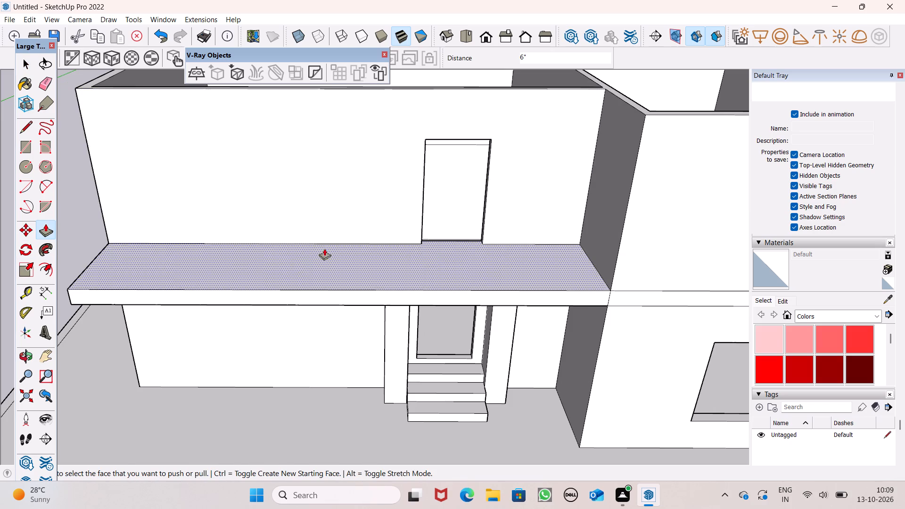
# Draw a vertical strip about 6 1/2" wide and 10' high on the upper front wall beside the balcony doorway, from wall top to slab.
pyautogui.moveTo(495, 260); pyautogui.dragTo(482, 300, button='middle')
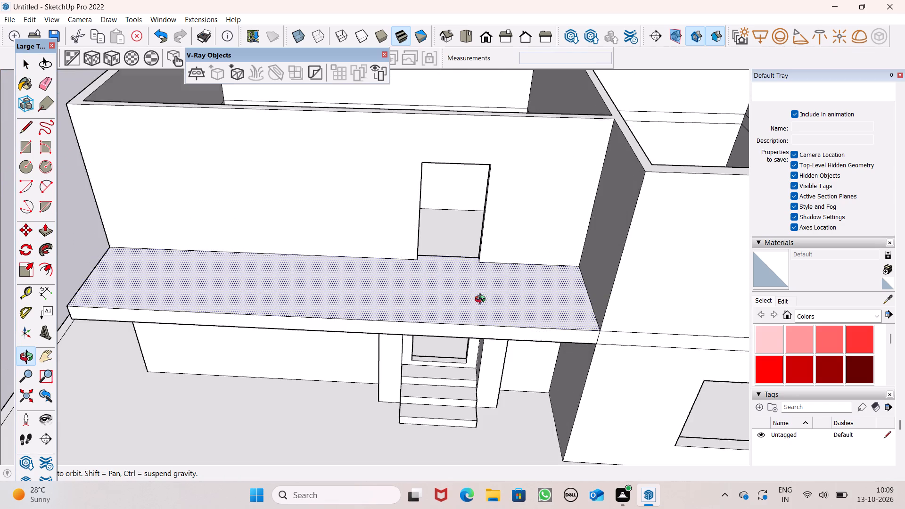
pyautogui.moveTo(482, 300); pyautogui.dragTo(494, 317, button='middle')
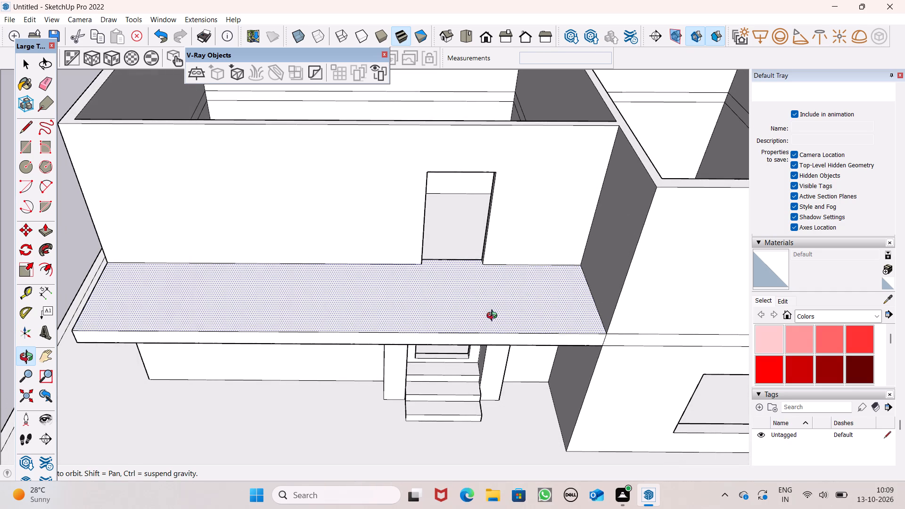
pyautogui.moveTo(494, 317); pyautogui.dragTo(494, 312, button='middle')
pyautogui.scroll(-1, 306, 224)
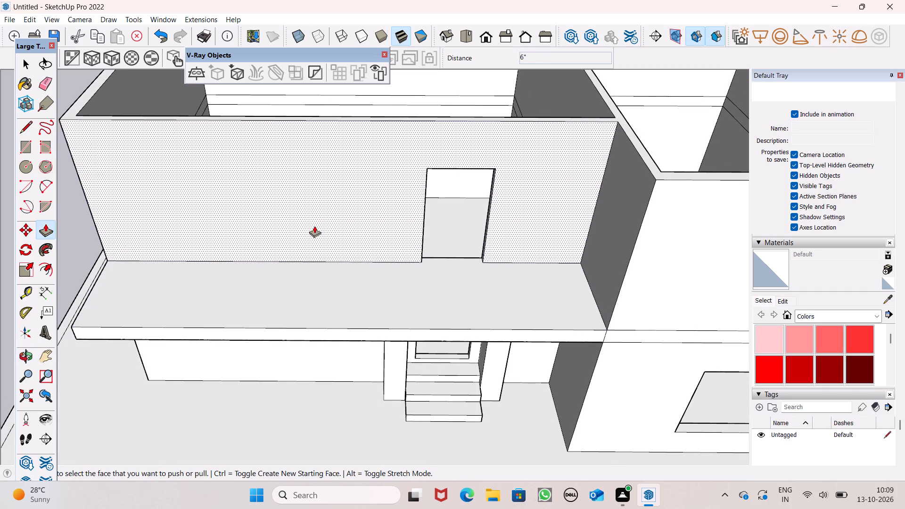
pyautogui.moveTo(317, 226); pyautogui.dragTo(327, 205, button='middle')
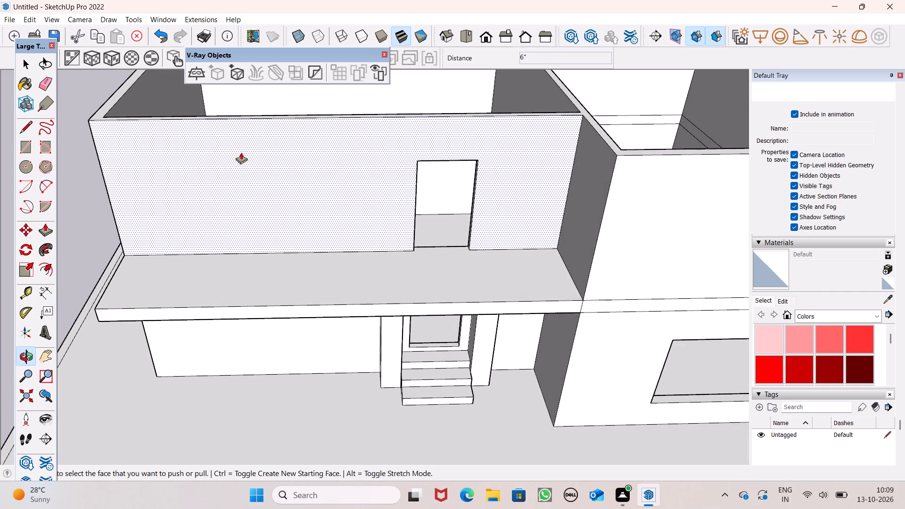
pyautogui.scroll(-1, 305, 234)
pyautogui.moveTo(332, 261); pyautogui.dragTo(342, 230, button='middle')
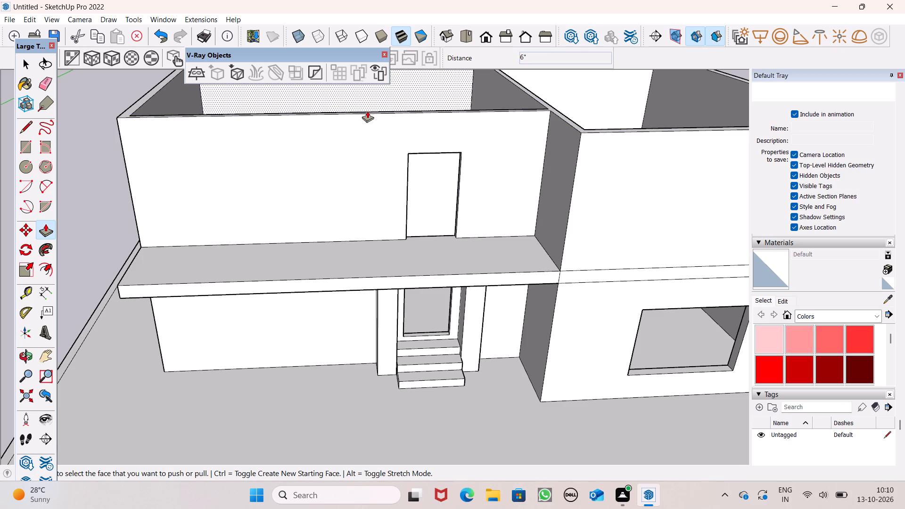
pyautogui.scroll(-1, 336, 187)
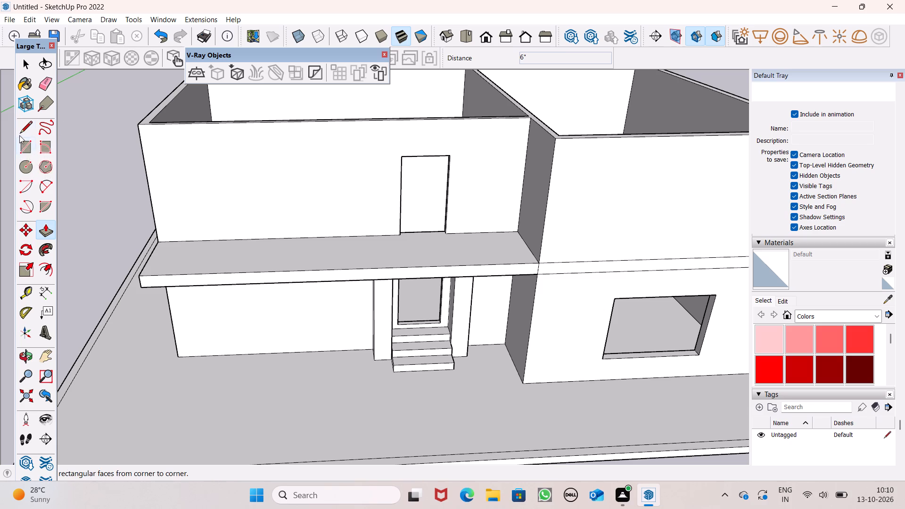
pyautogui.click(24, 151)
pyautogui.moveTo(338, 227); pyautogui.dragTo(335, 232, button='middle')
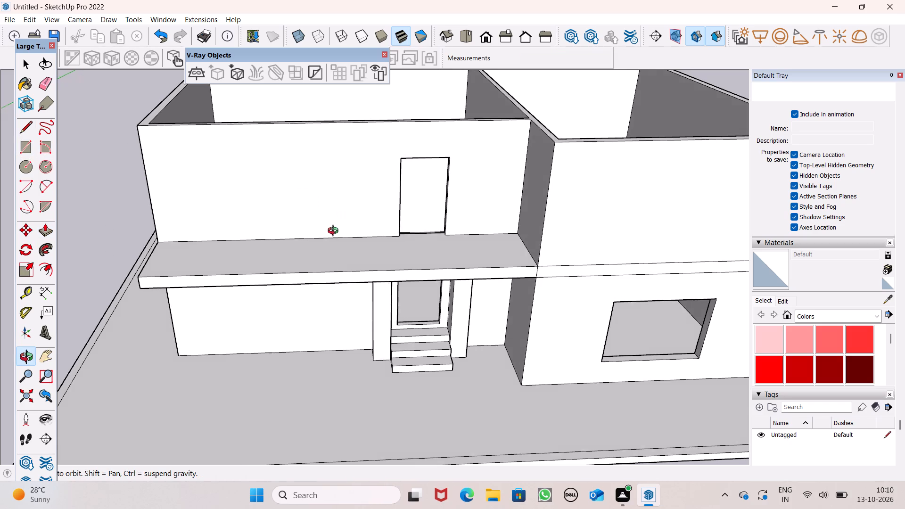
pyautogui.moveTo(335, 232); pyautogui.dragTo(327, 261, button='middle')
pyautogui.scroll(1, 327, 261)
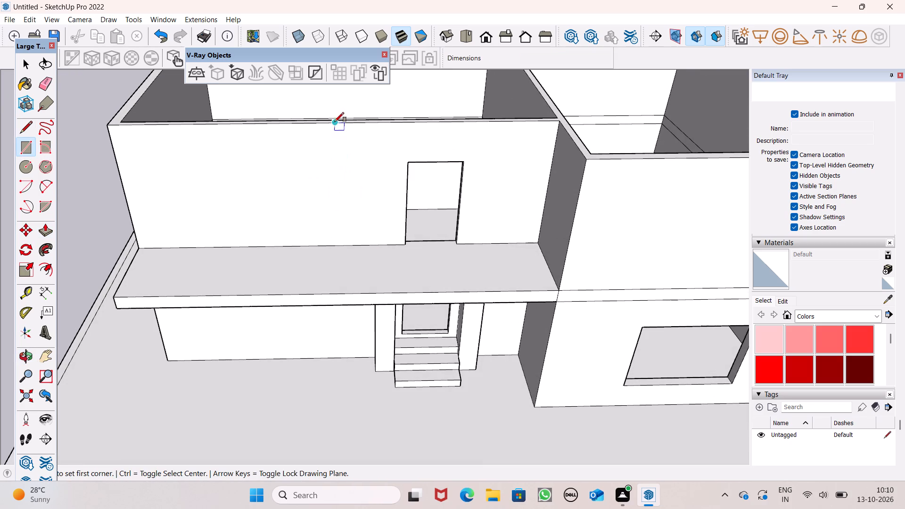
pyautogui.click(336, 124)
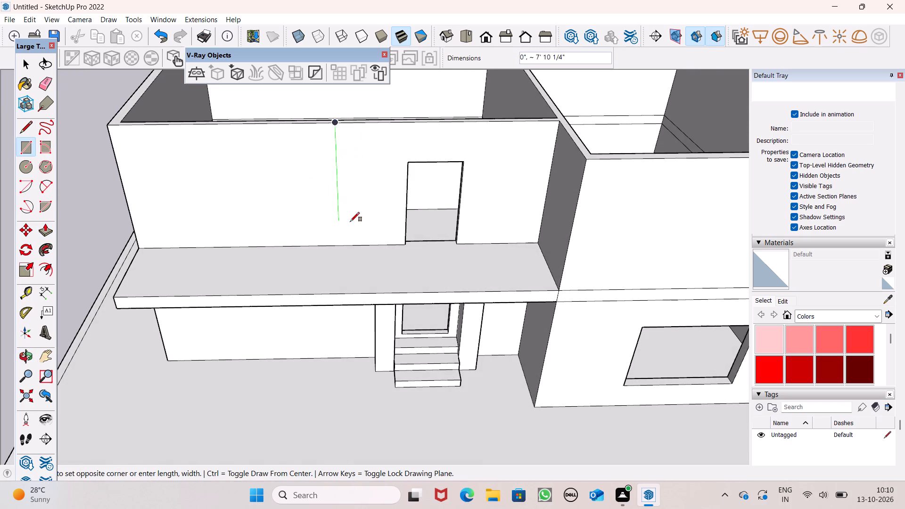
pyautogui.scroll(2, 337, 261)
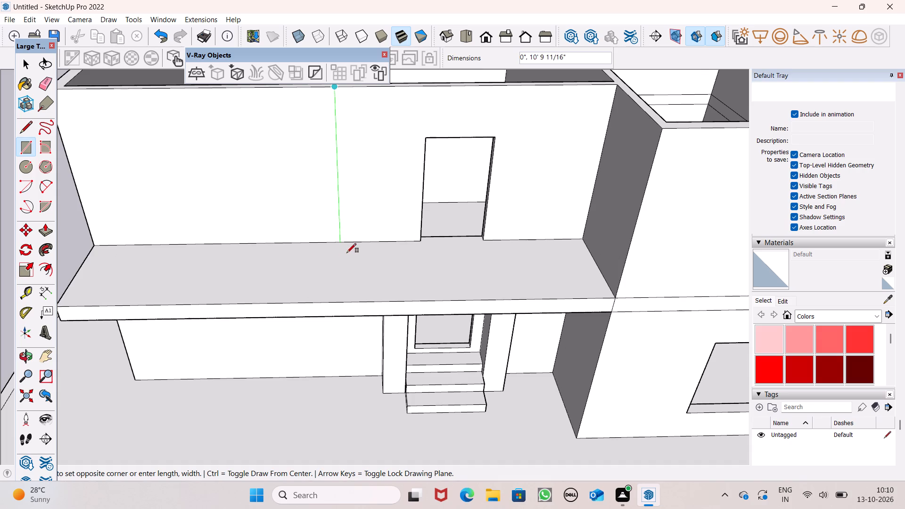
pyautogui.click(349, 241)
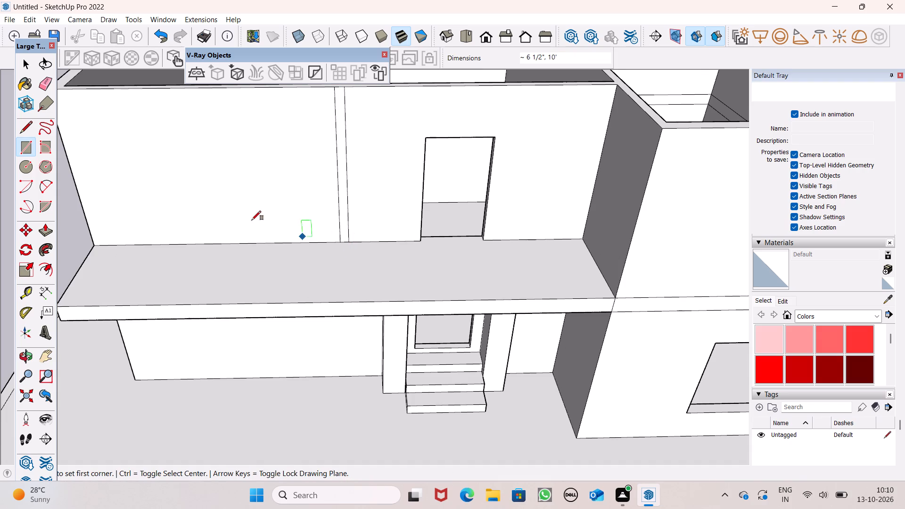
# Pull the vertical strip out 6' 2 1/16" to the balcony's front edge to form a partition wall.
pyautogui.scroll(-3, 226, 212)
pyautogui.click(47, 233)
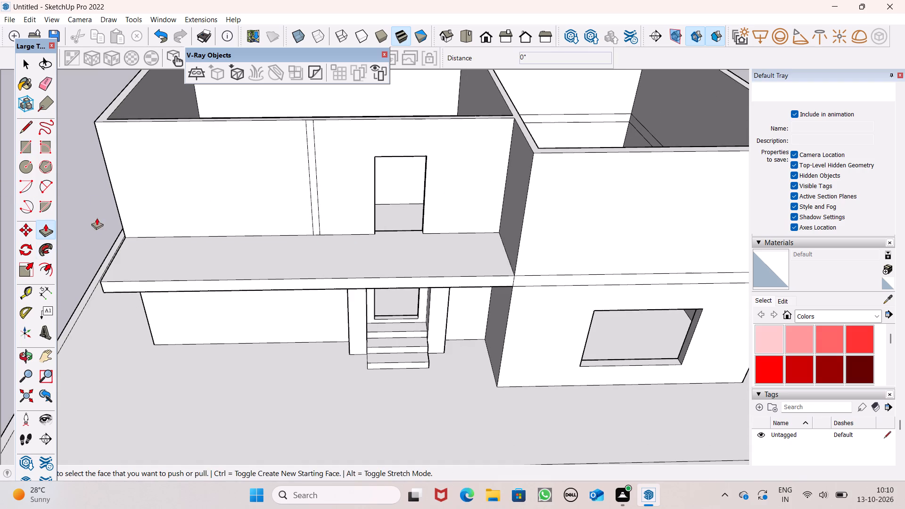
pyautogui.scroll(2, 331, 174)
pyautogui.moveTo(309, 211); pyautogui.dragTo(315, 243)
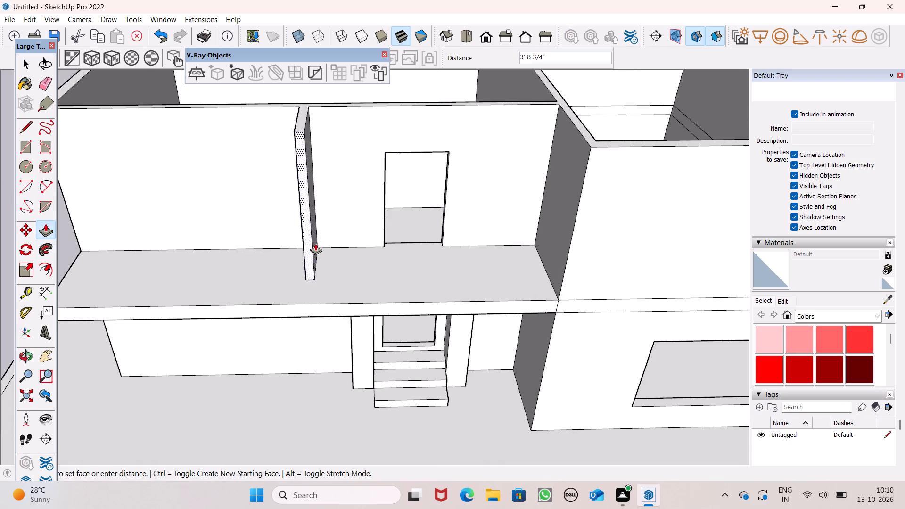
pyautogui.moveTo(315, 243); pyautogui.dragTo(314, 278)
# Pull the upper front wall section on the partition's far side from the balcony doorway out flush with the partition's front end.
pyautogui.scroll(-3, 364, 194)
pyautogui.scroll(1, 353, 209)
pyautogui.moveTo(343, 203); pyautogui.dragTo(329, 191, button='middle')
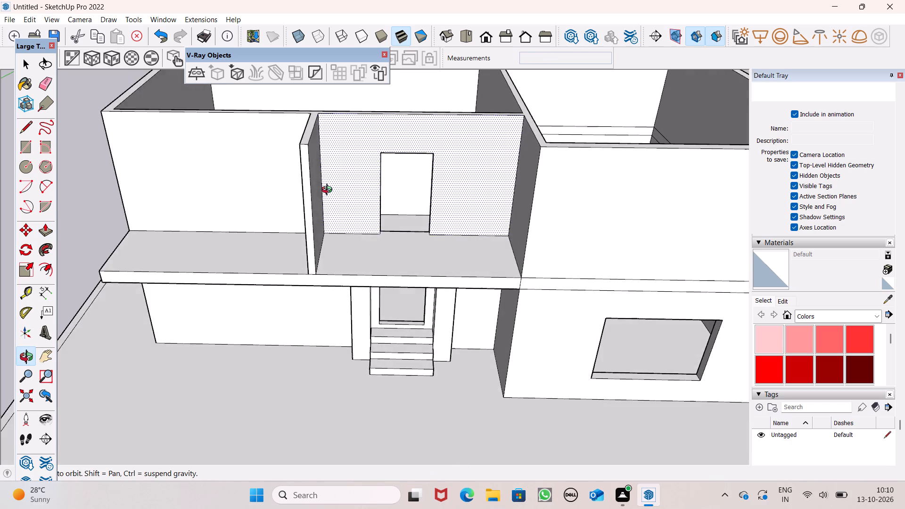
pyautogui.moveTo(329, 191); pyautogui.dragTo(428, 197, button='middle')
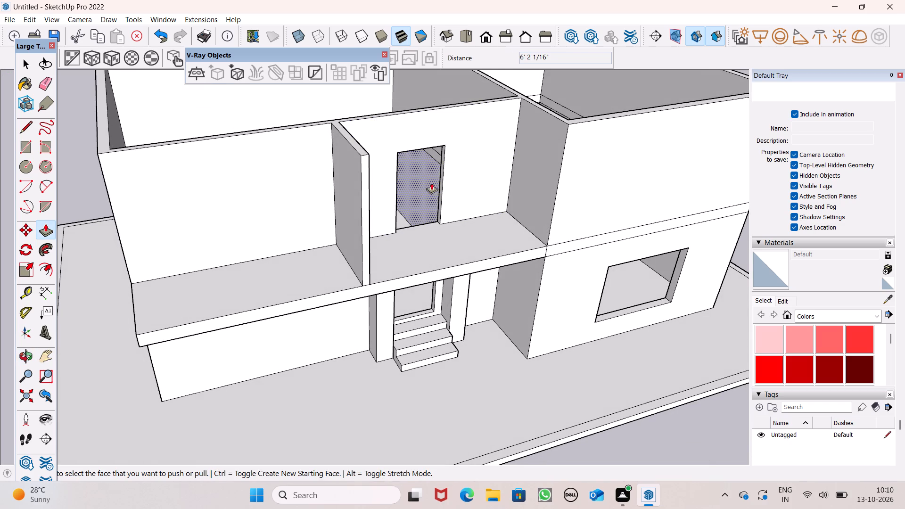
pyautogui.moveTo(189, 199); pyautogui.dragTo(202, 233)
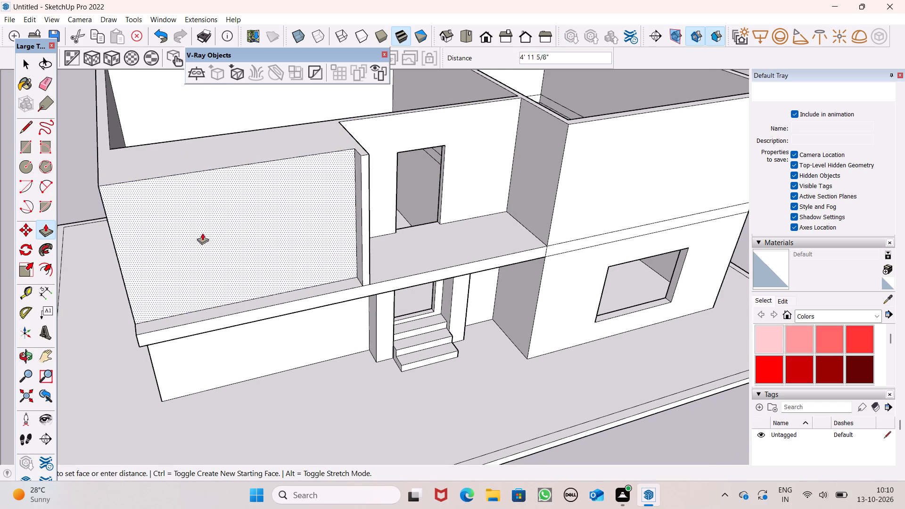
pyautogui.moveTo(202, 233); pyautogui.dragTo(349, 159)
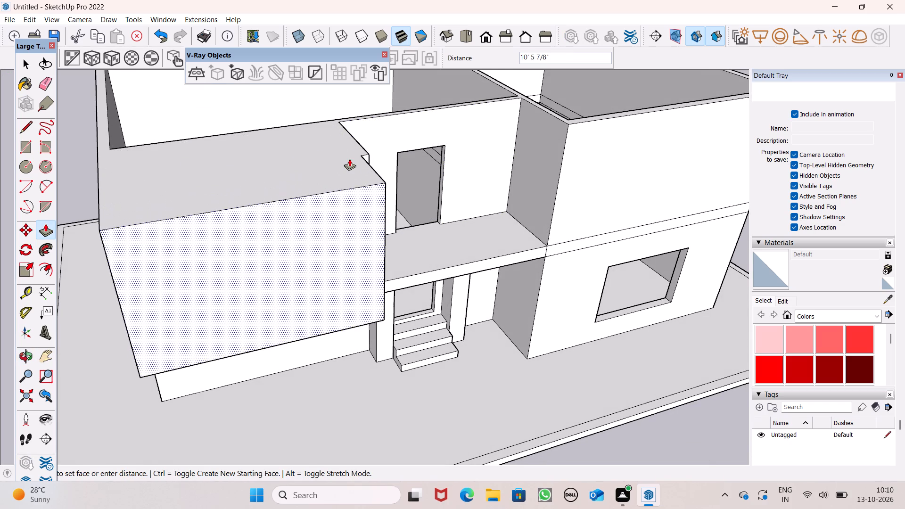
pyautogui.moveTo(349, 159); pyautogui.dragTo(371, 158)
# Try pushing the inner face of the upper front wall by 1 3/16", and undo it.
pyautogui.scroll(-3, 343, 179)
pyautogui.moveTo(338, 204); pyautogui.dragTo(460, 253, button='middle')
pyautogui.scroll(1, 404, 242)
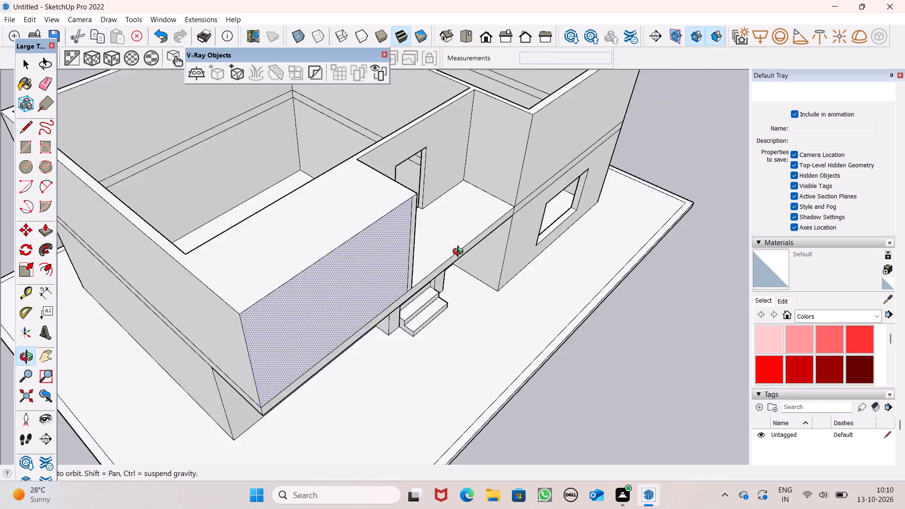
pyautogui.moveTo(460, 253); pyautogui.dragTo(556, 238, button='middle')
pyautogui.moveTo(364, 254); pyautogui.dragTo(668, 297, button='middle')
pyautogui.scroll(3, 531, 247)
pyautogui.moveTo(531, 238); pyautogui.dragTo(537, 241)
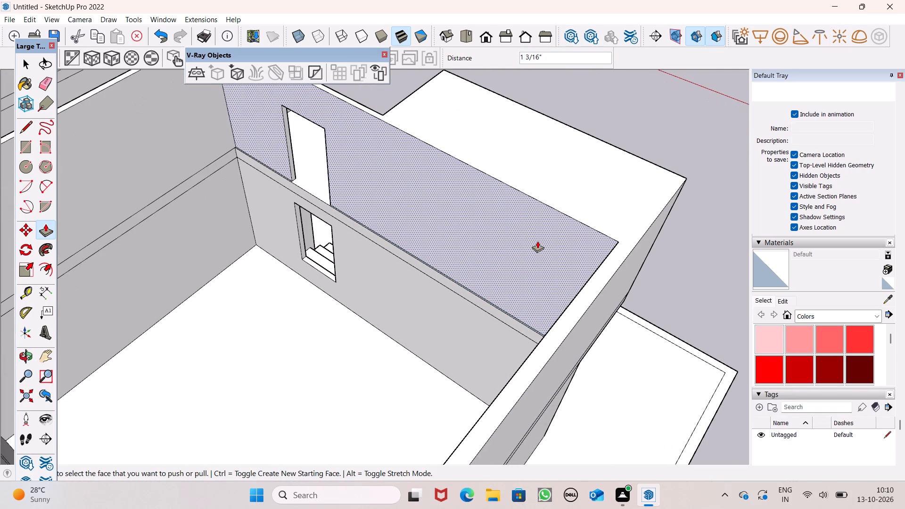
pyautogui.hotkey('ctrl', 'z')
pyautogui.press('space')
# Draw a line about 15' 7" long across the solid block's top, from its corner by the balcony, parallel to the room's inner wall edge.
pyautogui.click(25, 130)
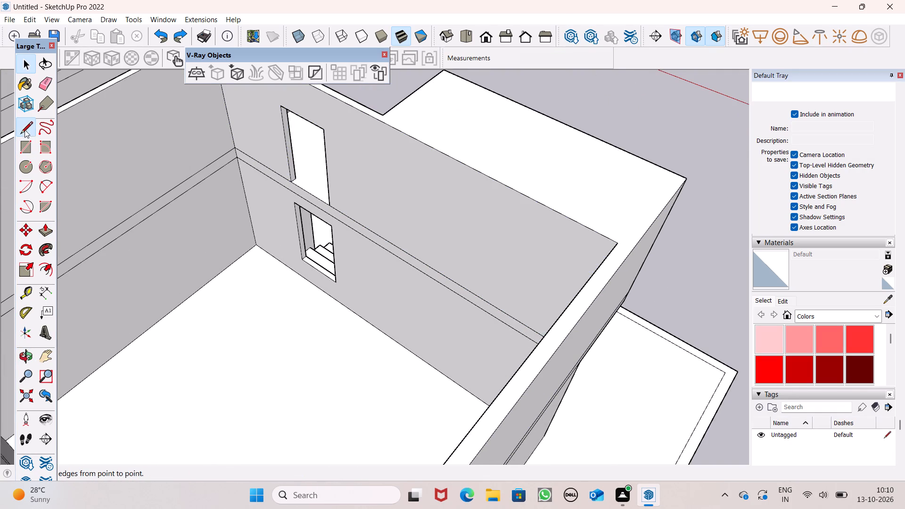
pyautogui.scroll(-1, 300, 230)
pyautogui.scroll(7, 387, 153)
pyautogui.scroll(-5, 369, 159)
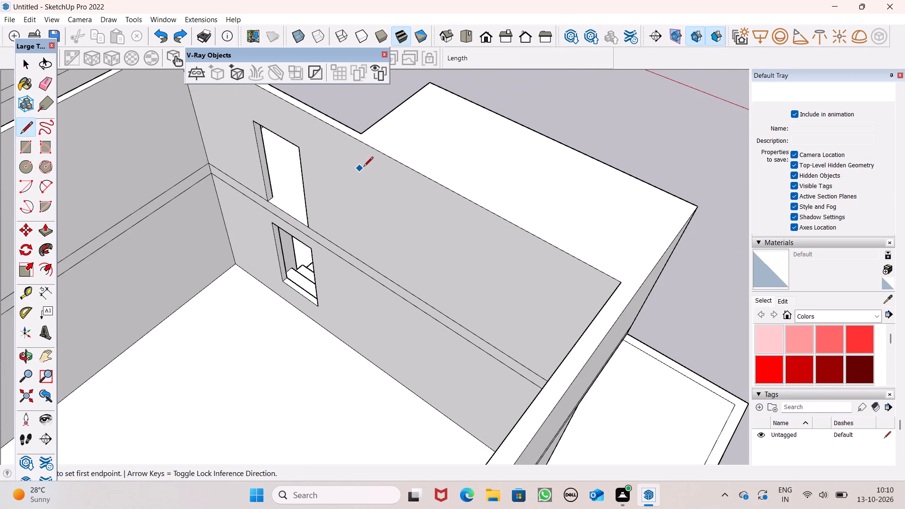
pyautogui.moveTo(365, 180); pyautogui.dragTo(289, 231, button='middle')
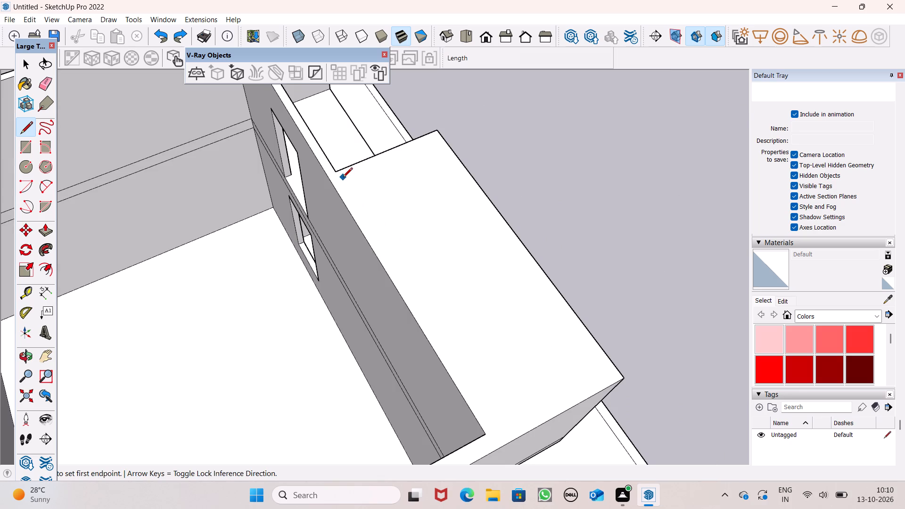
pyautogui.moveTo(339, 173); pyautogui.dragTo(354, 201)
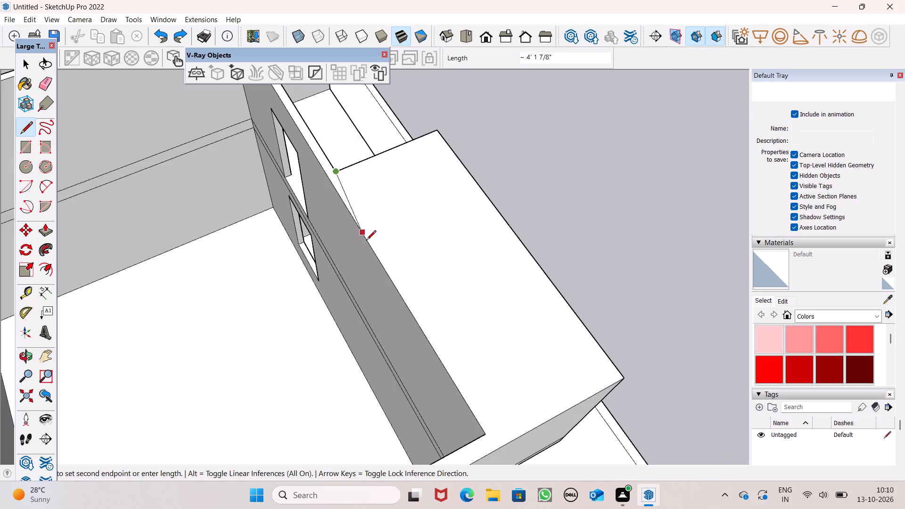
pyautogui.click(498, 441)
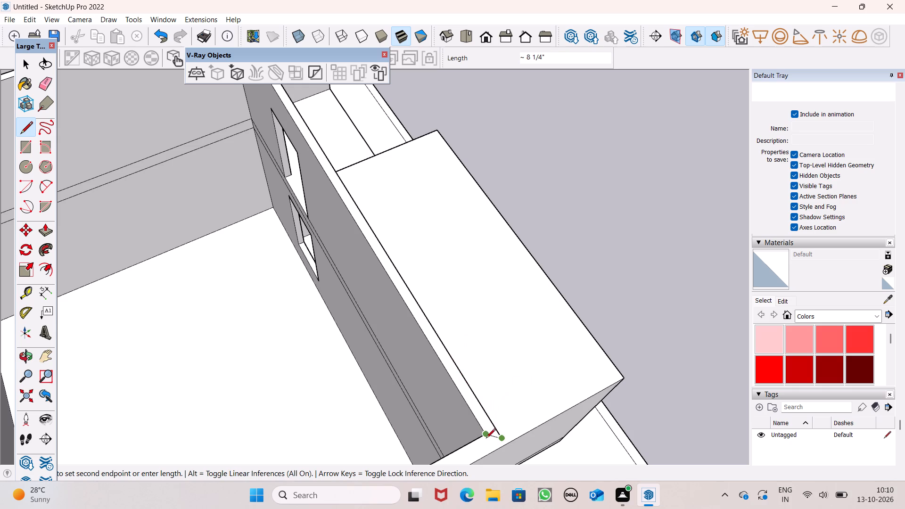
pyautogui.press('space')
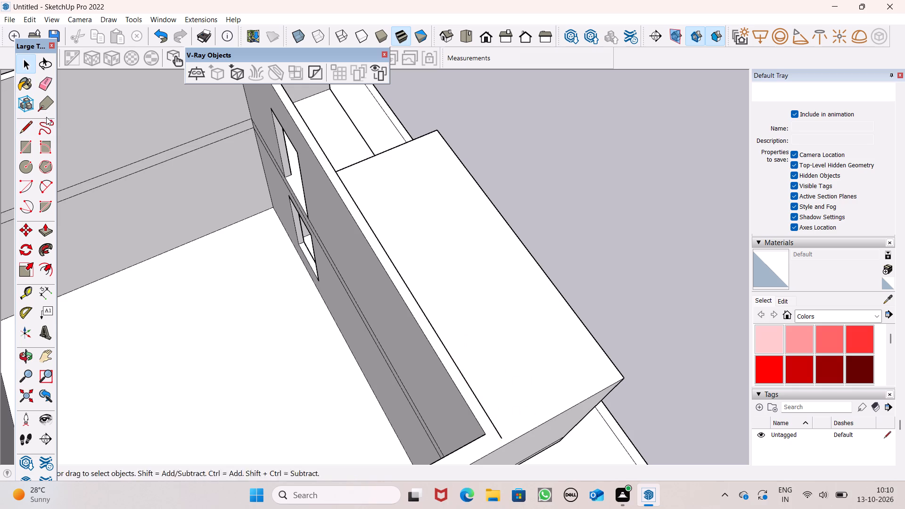
# Draw a line across the solid block's top from the room's inner wall corner to the front edge, marking the outer side wall's thickness.
pyautogui.click(30, 124)
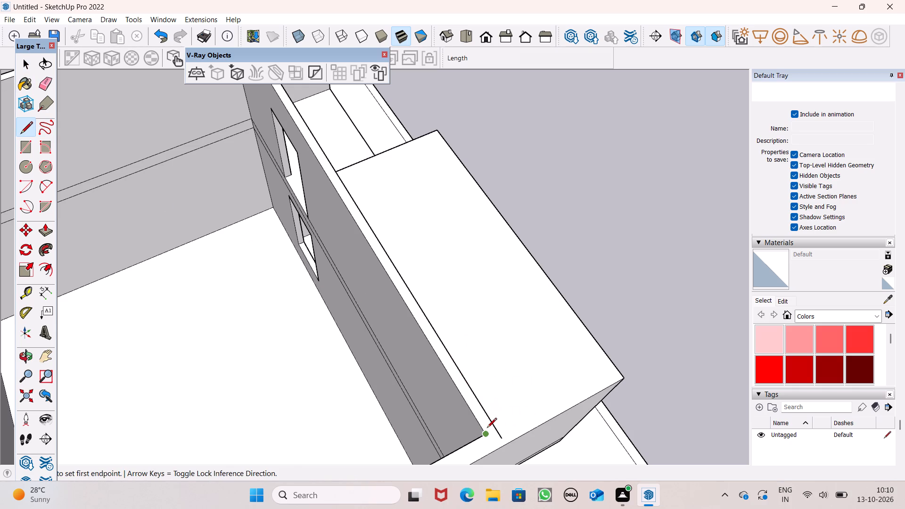
pyautogui.moveTo(487, 428); pyautogui.dragTo(499, 423)
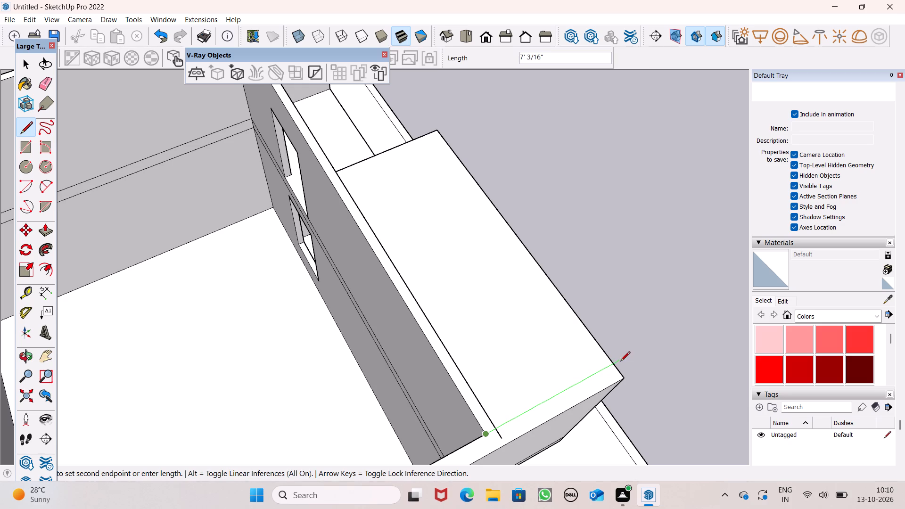
pyautogui.scroll(1, 615, 371)
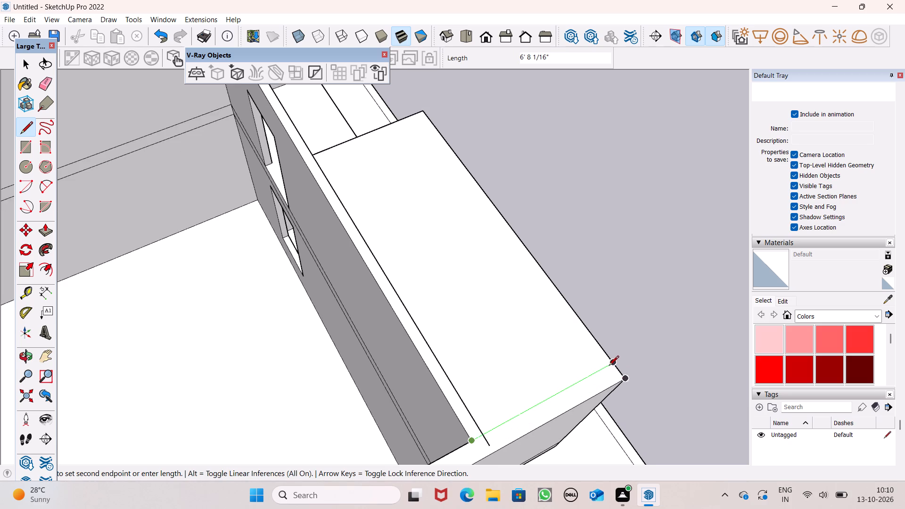
pyautogui.scroll(2, 609, 366)
pyautogui.click(609, 366)
pyautogui.press('space')
pyautogui.scroll(-5, 548, 314)
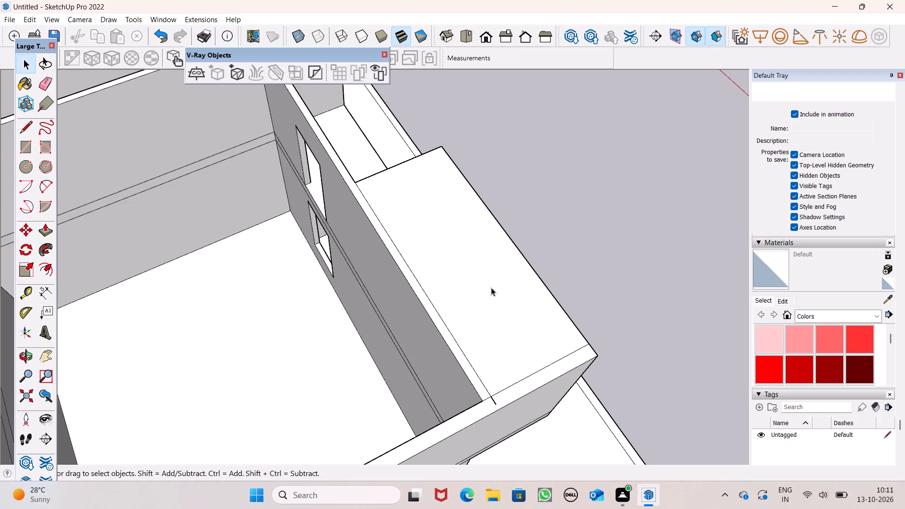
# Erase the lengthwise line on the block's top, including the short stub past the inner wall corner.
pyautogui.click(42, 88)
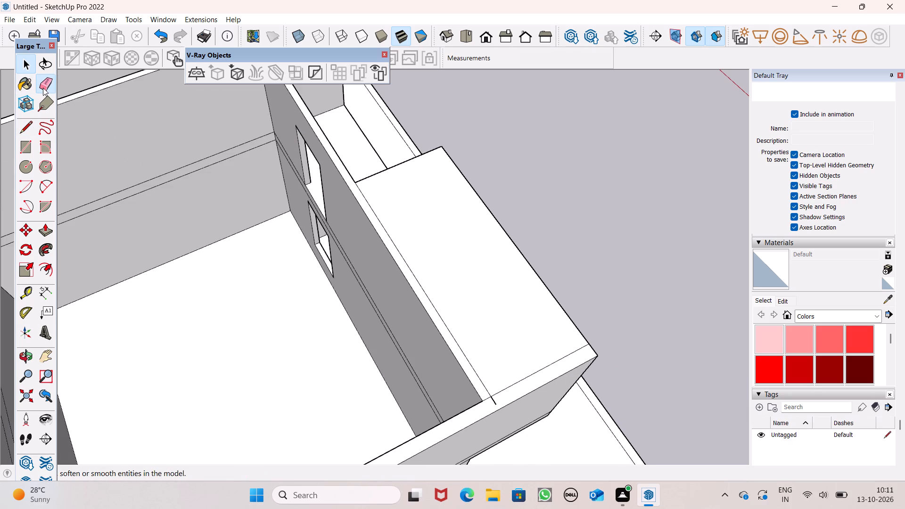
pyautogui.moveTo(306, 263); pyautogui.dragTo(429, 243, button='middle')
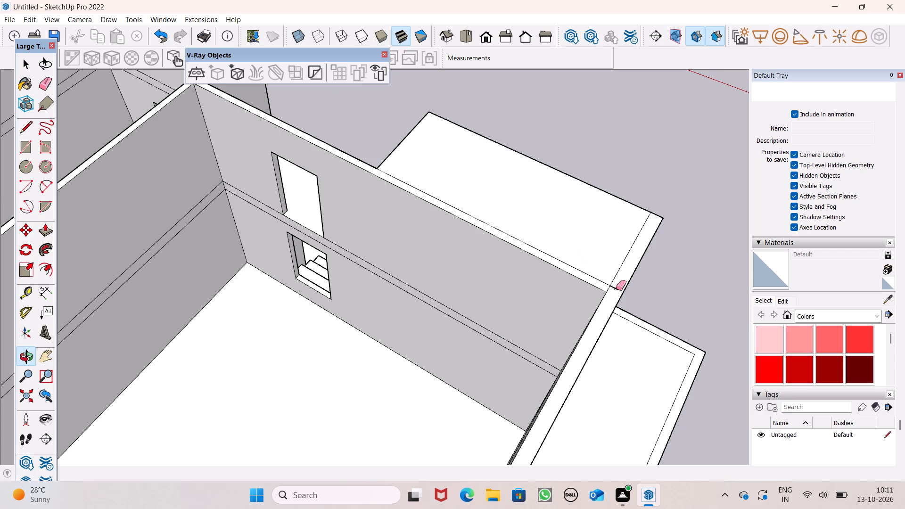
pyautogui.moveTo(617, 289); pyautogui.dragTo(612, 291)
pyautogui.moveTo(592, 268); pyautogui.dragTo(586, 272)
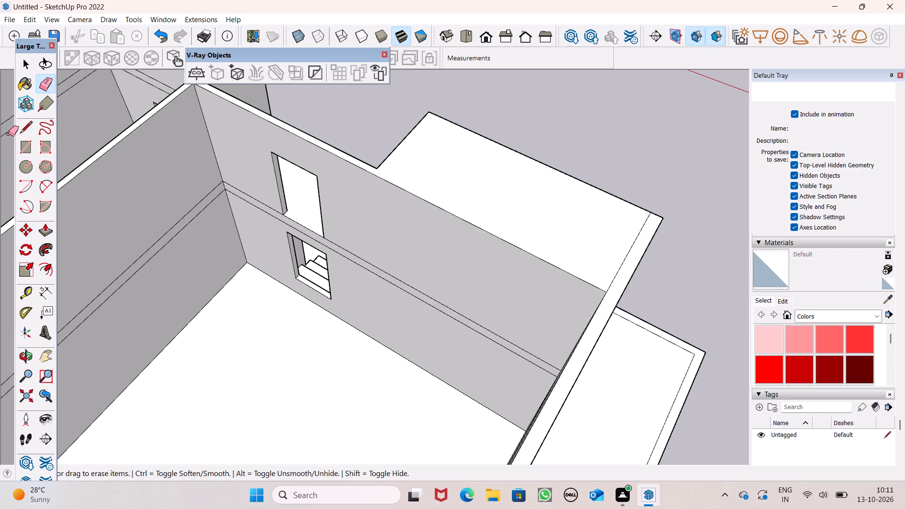
# Draw a line across the block's top from the inner wall edge to the front edge, marking the partition's thickness beside the balcony.
pyautogui.click(26, 128)
pyautogui.scroll(1, 494, 74)
pyautogui.scroll(1, 523, 130)
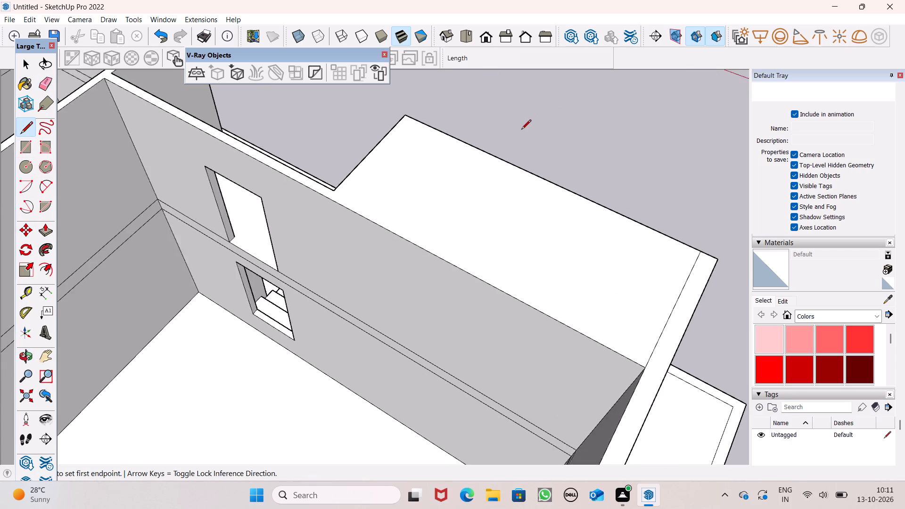
pyautogui.scroll(1, 521, 130)
pyautogui.scroll(-1, 521, 132)
pyautogui.scroll(2, 521, 132)
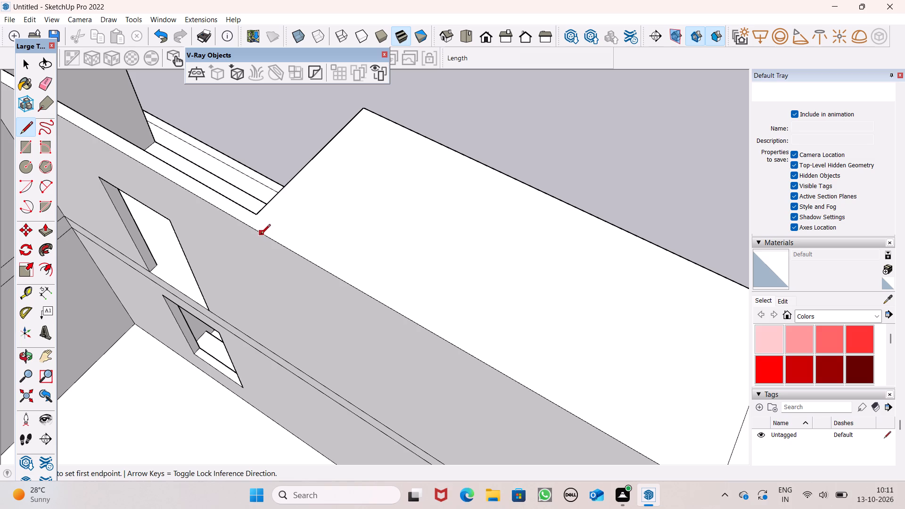
pyautogui.moveTo(261, 235); pyautogui.dragTo(263, 229)
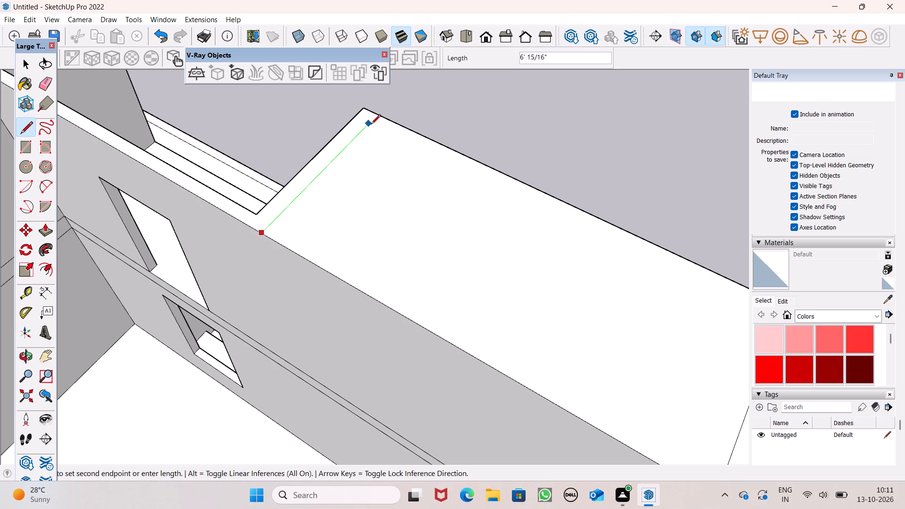
pyautogui.click(379, 120)
pyautogui.press('space')
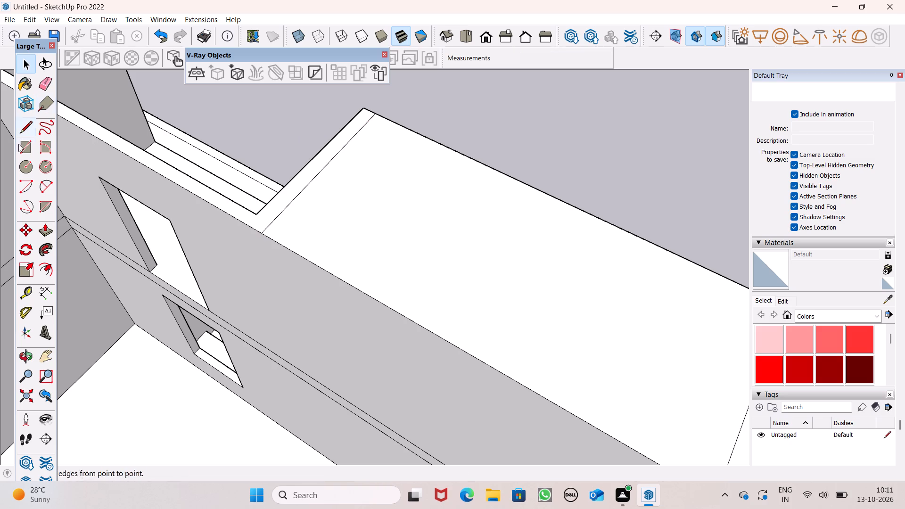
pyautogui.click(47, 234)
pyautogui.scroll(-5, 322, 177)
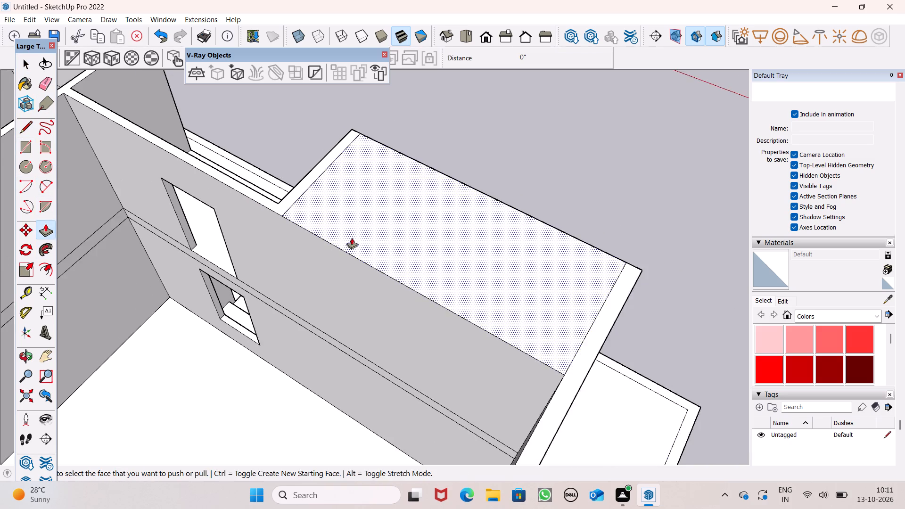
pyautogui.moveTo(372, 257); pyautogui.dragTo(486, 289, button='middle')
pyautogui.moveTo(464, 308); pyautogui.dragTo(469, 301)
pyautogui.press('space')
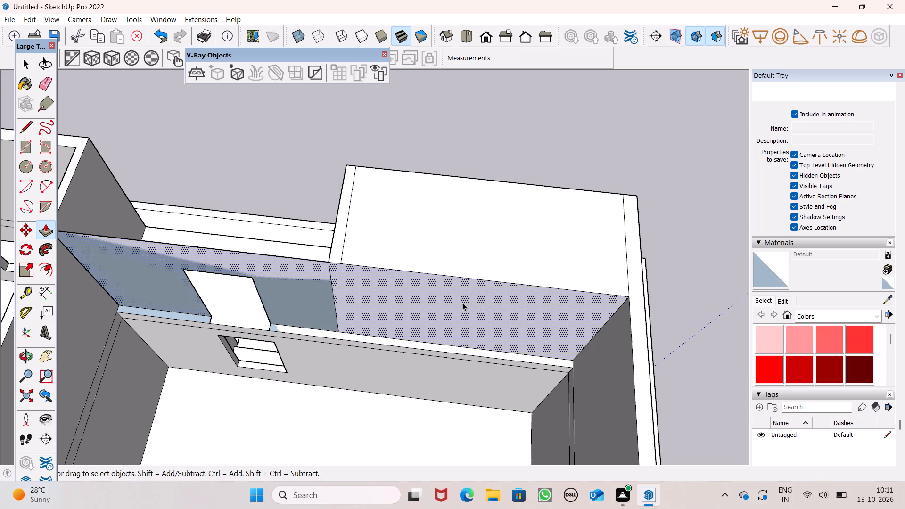
# Draw a 10' vertical line down the upper front wall's inner face, from the partition line's end to the floor line.
pyautogui.moveTo(30, 127); pyautogui.dragTo(34, 135)
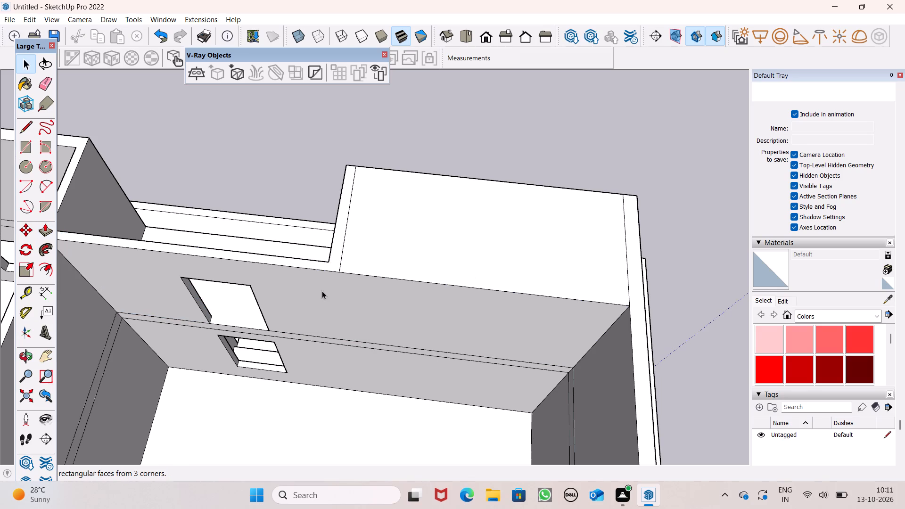
pyautogui.click(19, 126)
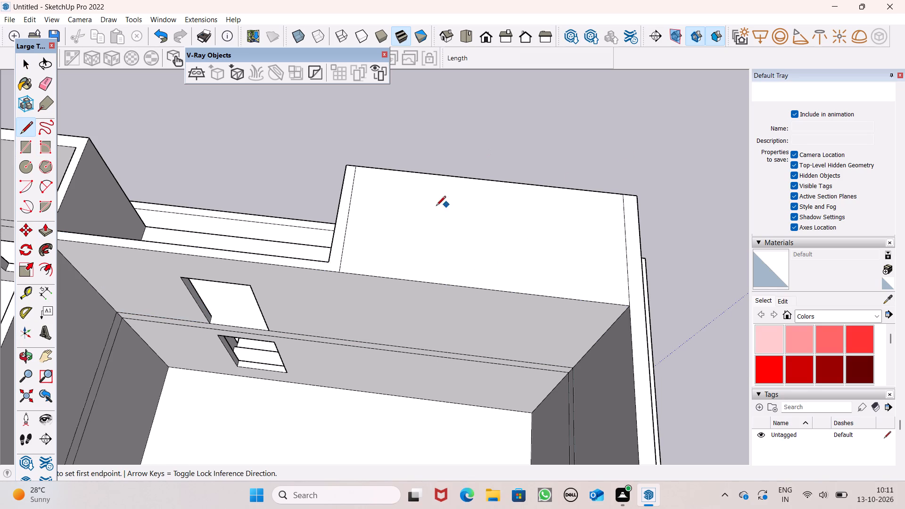
pyautogui.moveTo(353, 278); pyautogui.dragTo(380, 201, button='middle')
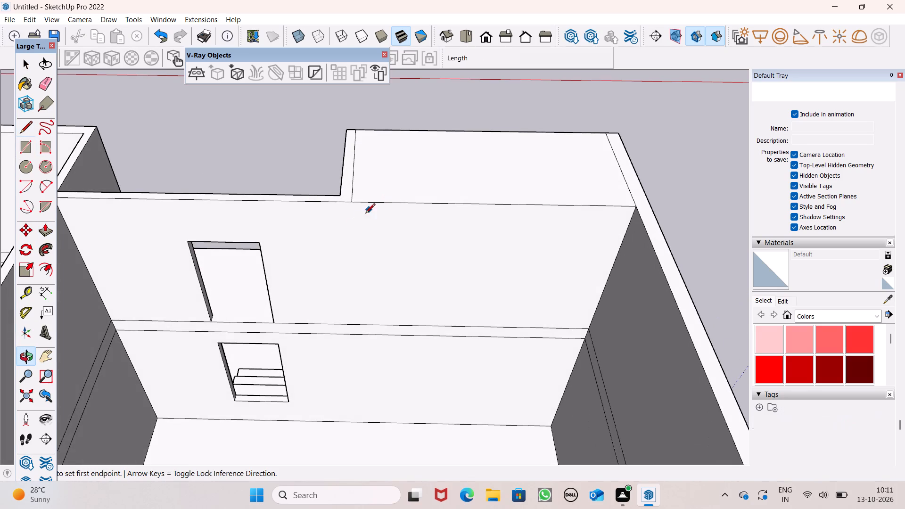
pyautogui.moveTo(396, 248); pyautogui.dragTo(402, 229, button='middle')
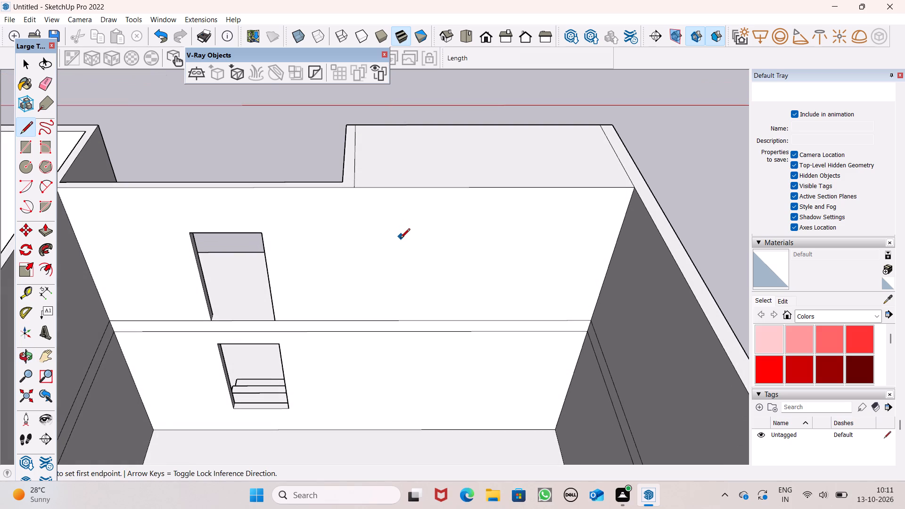
pyautogui.click(354, 189)
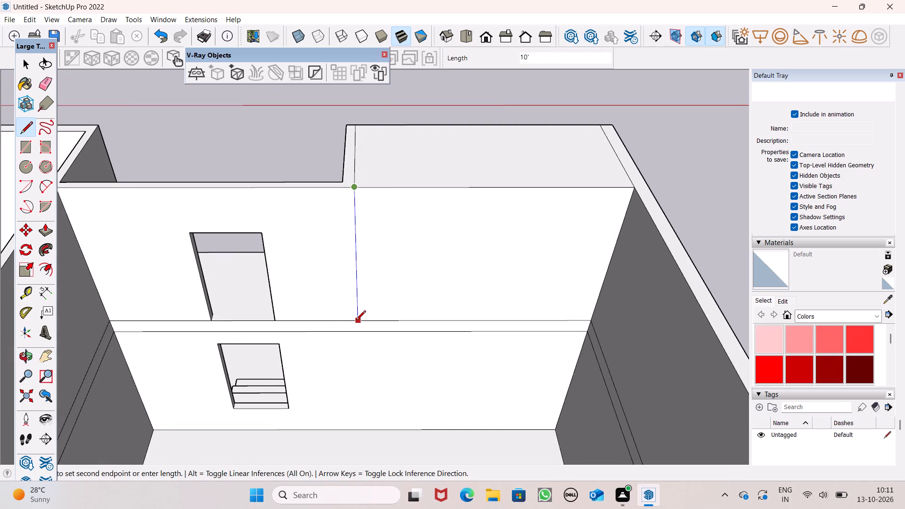
pyautogui.click(355, 321)
# Push the inner wall face beyond the vertical line outward 5' 9 5/16" to hollow out the block and extend the upper room.
pyautogui.moveTo(539, 281); pyautogui.dragTo(539, 262, button='middle')
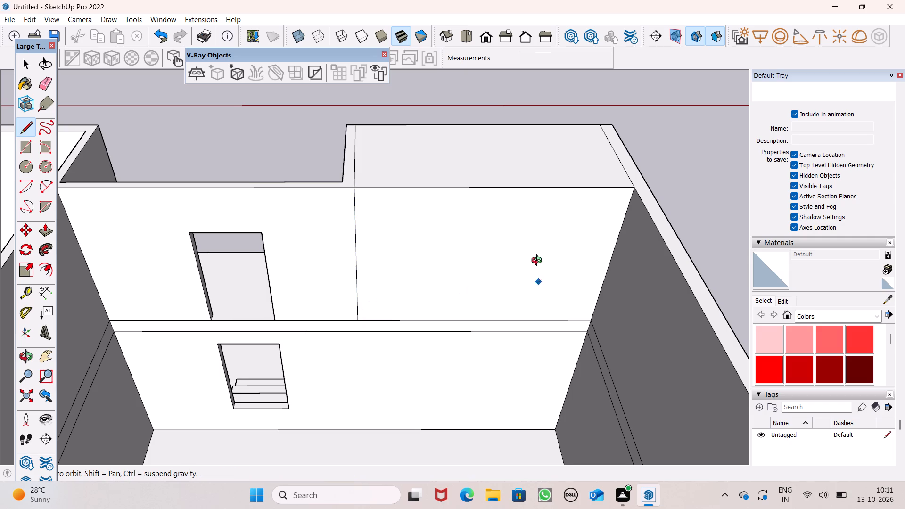
pyautogui.moveTo(539, 262); pyautogui.dragTo(523, 204, button='middle')
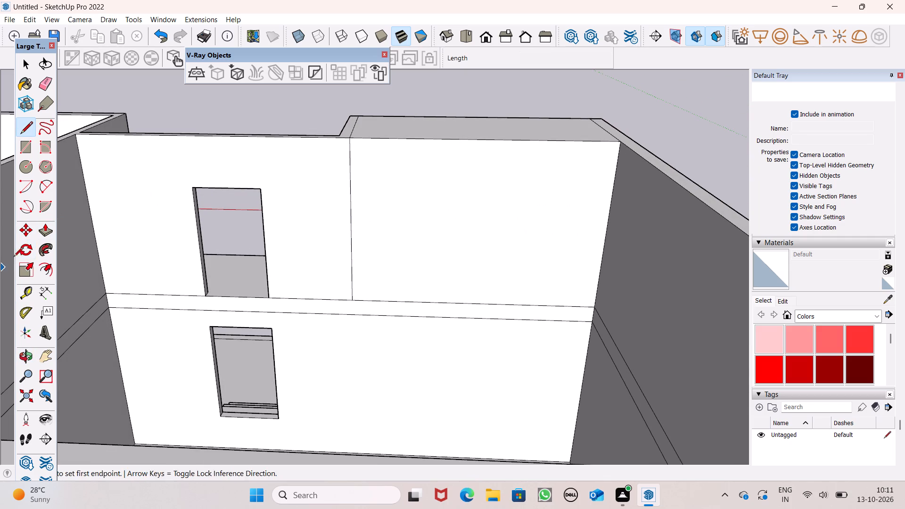
pyautogui.click(52, 231)
pyautogui.moveTo(500, 239); pyautogui.dragTo(504, 218)
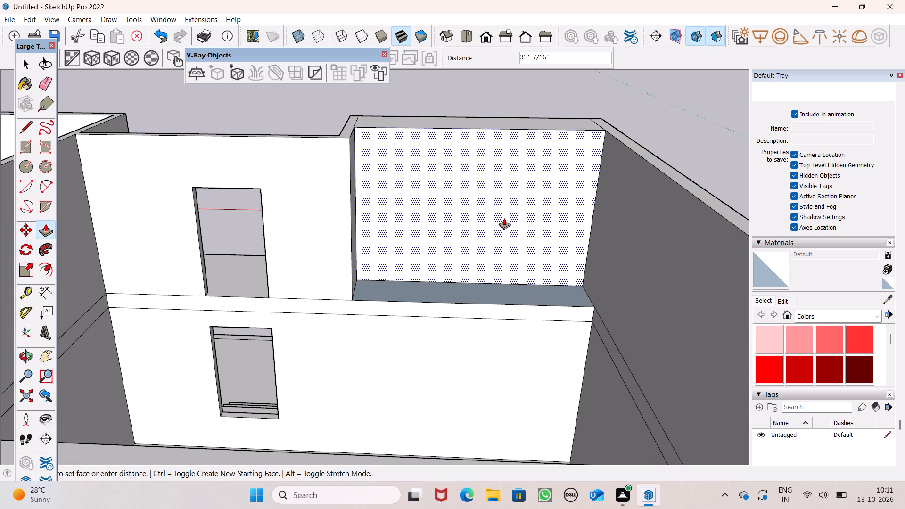
pyautogui.moveTo(504, 218); pyautogui.dragTo(507, 203)
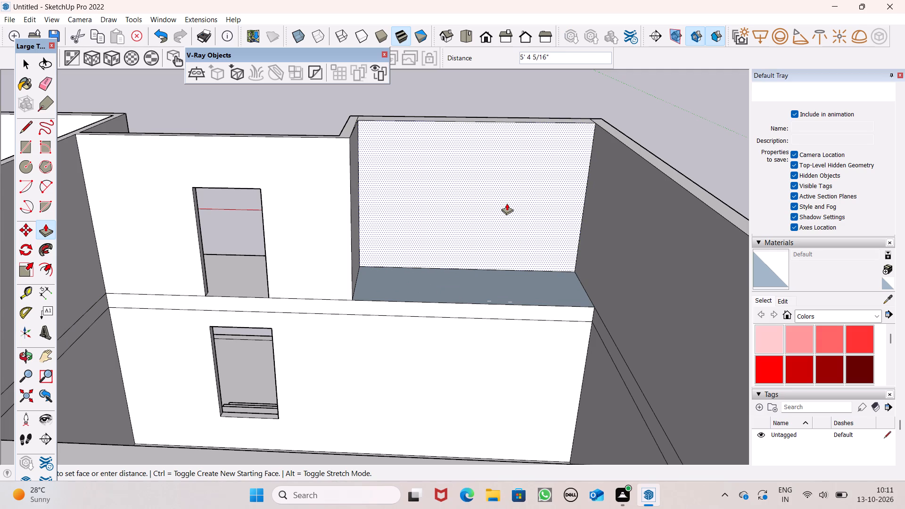
pyautogui.moveTo(507, 203); pyautogui.dragTo(507, 201)
pyautogui.scroll(-2, 499, 206)
pyautogui.moveTo(502, 216); pyautogui.dragTo(480, 433, button='middle')
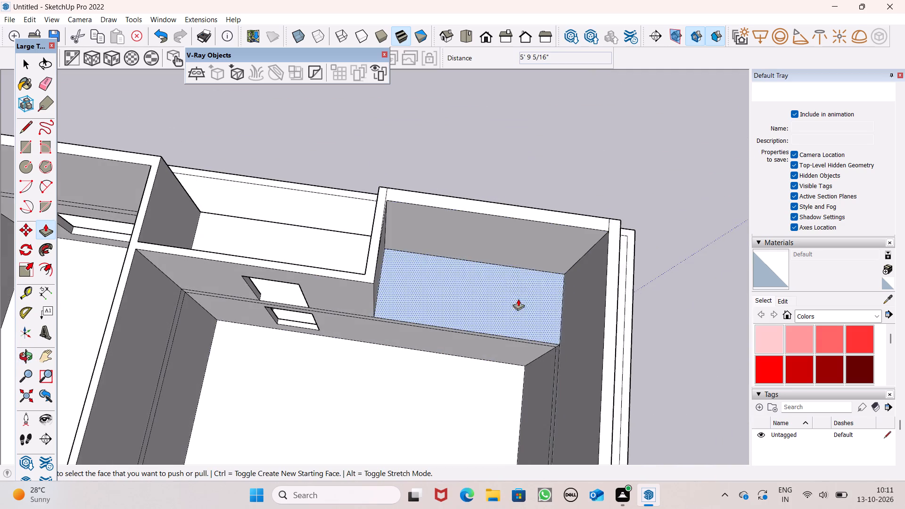
# Push the inner face of the extended upper room's front wall outward 6", and push it a further 3 9/16" to thin the wall.
pyautogui.scroll(4, 521, 230)
pyautogui.moveTo(504, 249); pyautogui.dragTo(505, 238)
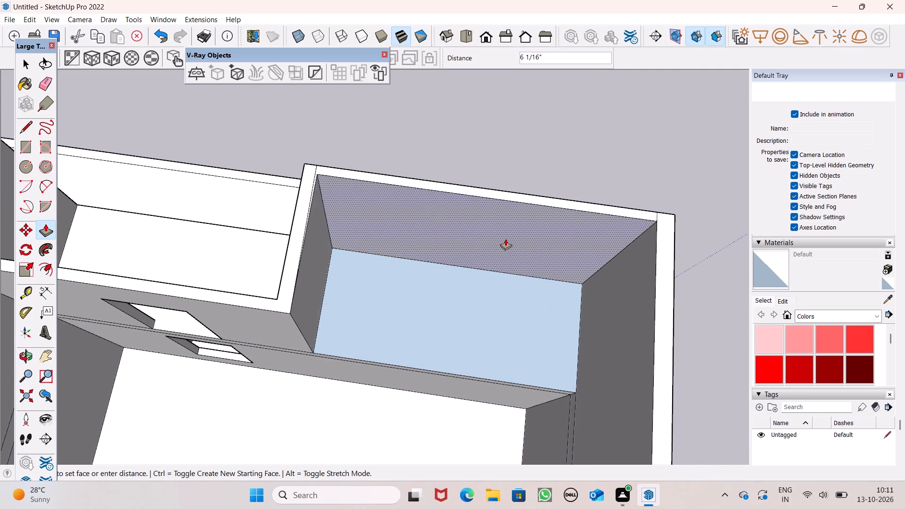
pyautogui.moveTo(505, 238); pyautogui.dragTo(504, 240)
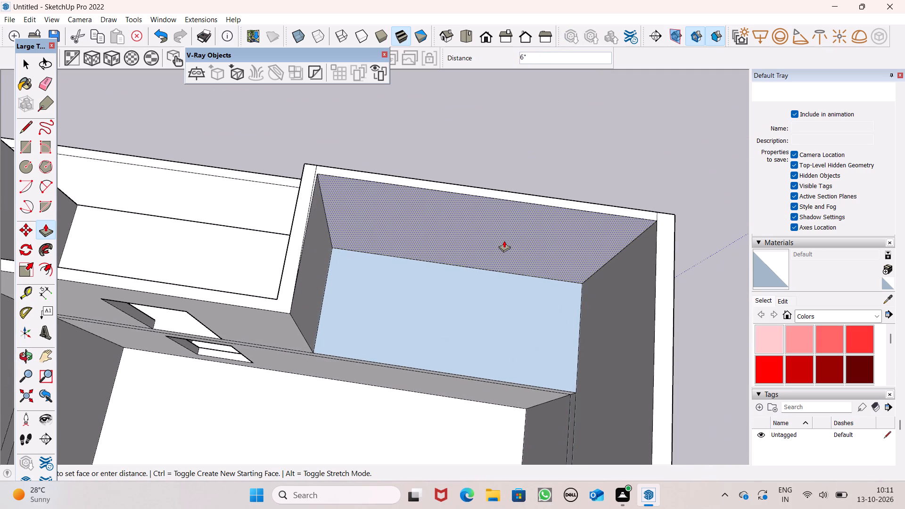
pyautogui.moveTo(504, 240); pyautogui.dragTo(502, 242)
pyautogui.moveTo(425, 251); pyautogui.dragTo(428, 246)
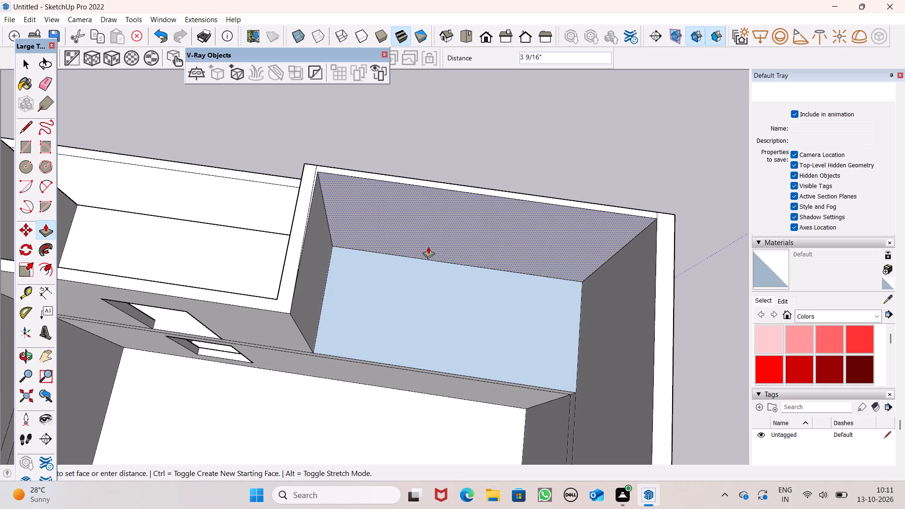
pyautogui.moveTo(428, 246); pyautogui.dragTo(428, 247)
# Erase the leftover lengthwise line on top of the partition between the extended room and the balcony.
pyautogui.moveTo(355, 254); pyautogui.dragTo(248, 312, button='middle')
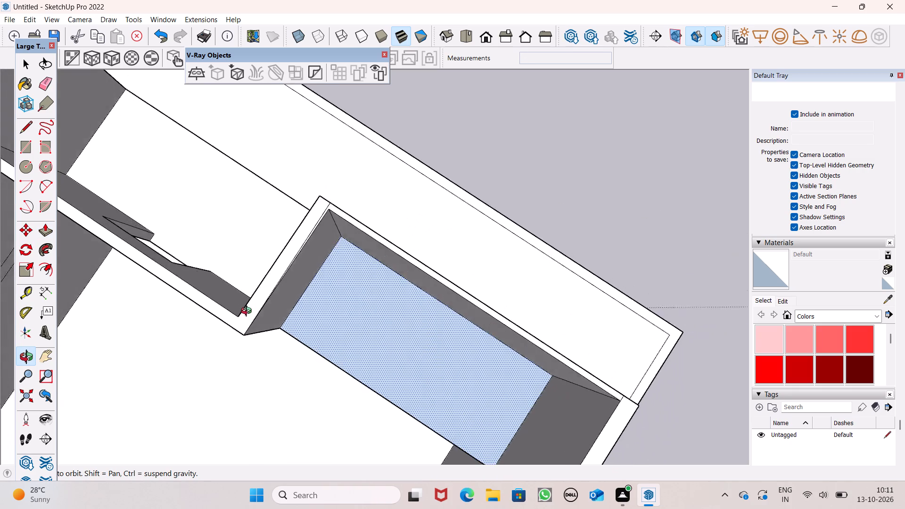
pyautogui.moveTo(248, 312); pyautogui.dragTo(285, 325, button='middle')
pyautogui.click(42, 85)
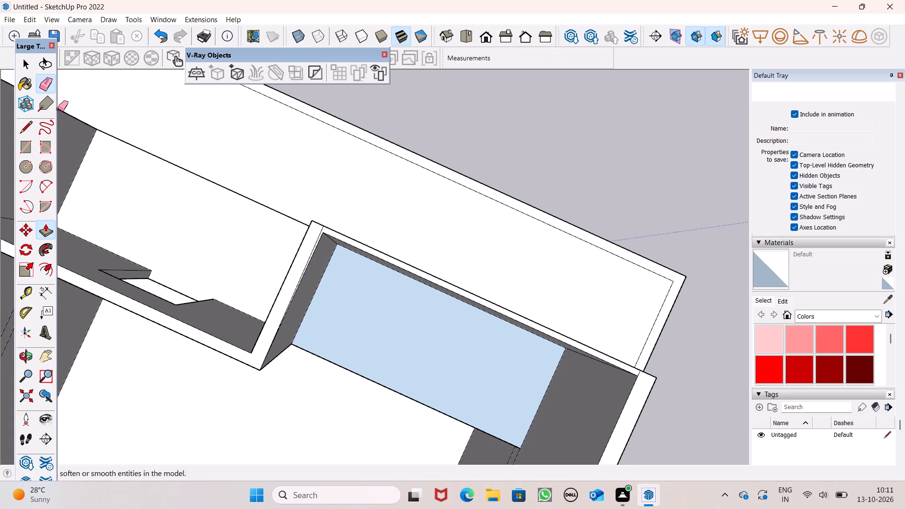
pyautogui.scroll(10, 292, 267)
pyautogui.moveTo(288, 261); pyautogui.dragTo(290, 257)
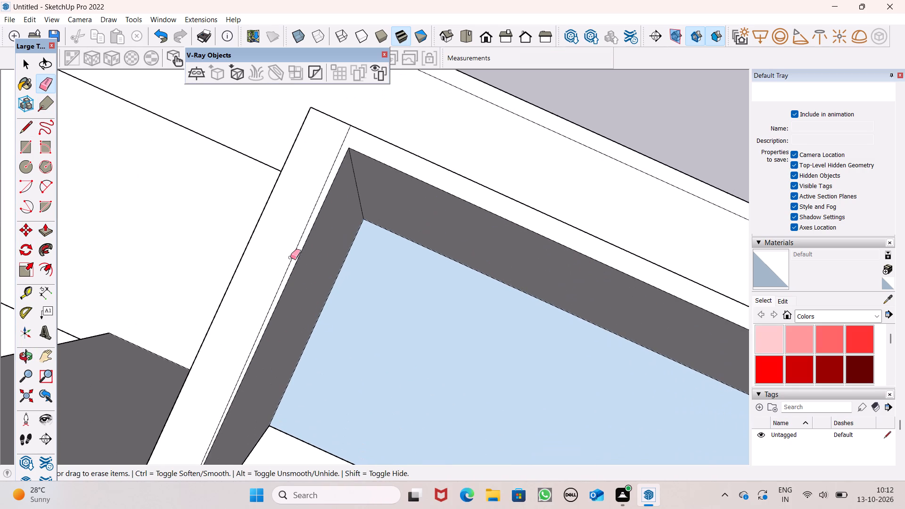
pyautogui.moveTo(290, 257); pyautogui.dragTo(296, 249)
# Adjust the inner face of the extended room's front wall, ending with an outward push of 7 1/8".
pyautogui.scroll(-7, 494, 149)
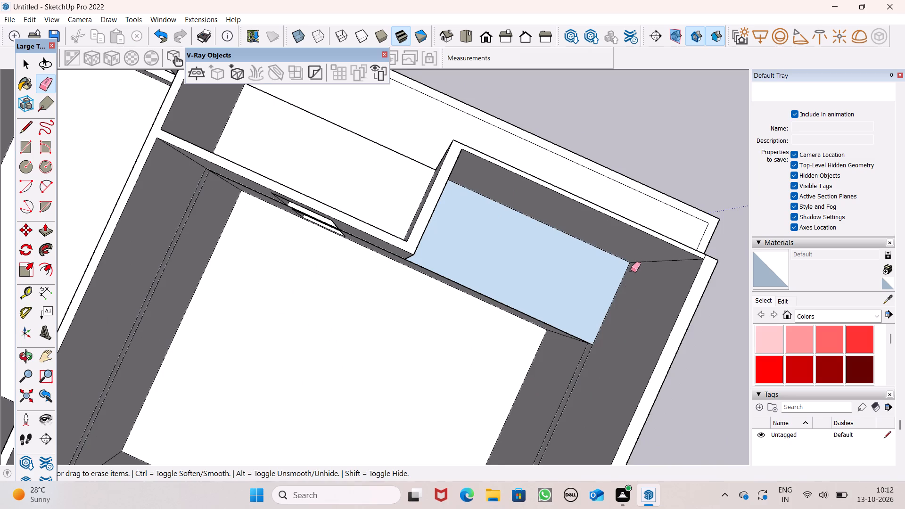
pyautogui.moveTo(631, 265); pyautogui.dragTo(277, 198, button='middle')
pyautogui.scroll(-2, 495, 181)
pyautogui.moveTo(503, 349); pyautogui.dragTo(615, 329, button='middle')
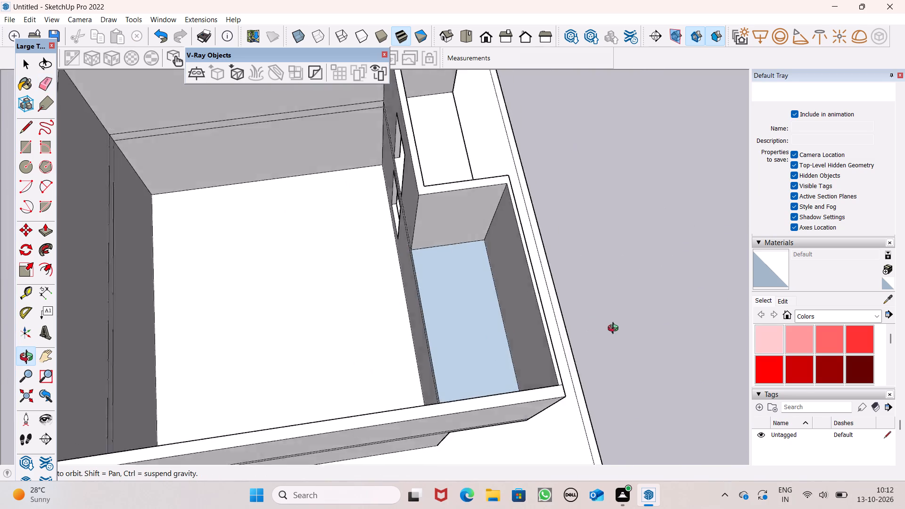
pyautogui.moveTo(615, 329); pyautogui.dragTo(648, 339, button='middle')
pyautogui.click(49, 236)
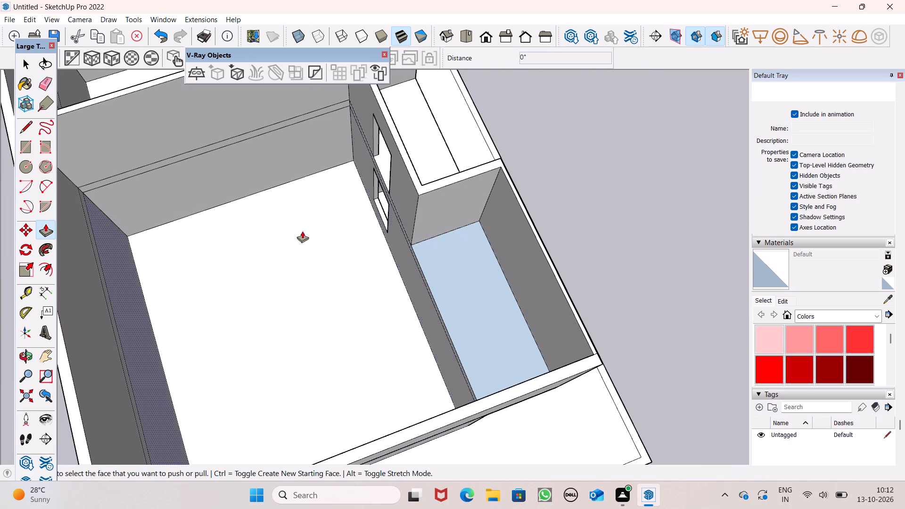
pyautogui.moveTo(540, 273); pyautogui.dragTo(536, 274)
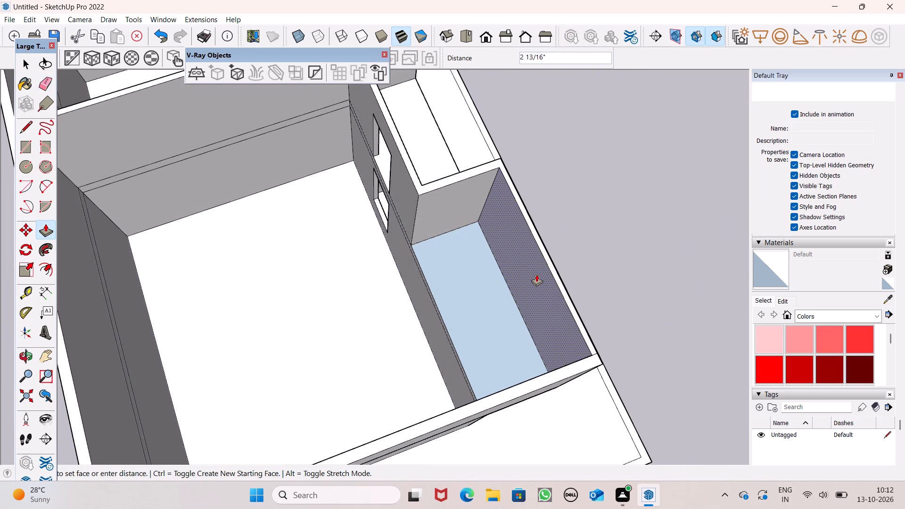
pyautogui.moveTo(536, 274); pyautogui.dragTo(535, 274)
pyautogui.moveTo(523, 290); pyautogui.dragTo(527, 289)
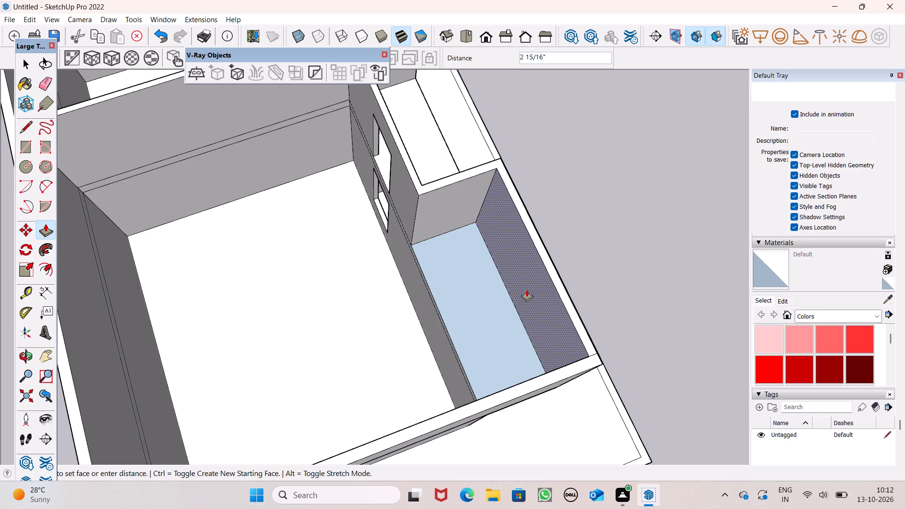
pyautogui.moveTo(527, 289); pyautogui.dragTo(527, 294)
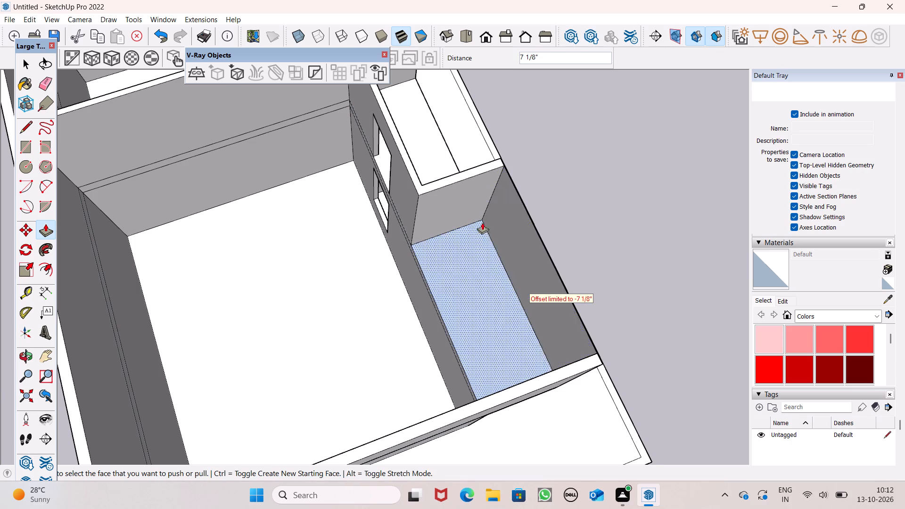
# Pull the inner face of the extended room's front wall back inward 3 11/16".
pyautogui.scroll(-2, 484, 220)
pyautogui.scroll(10, 528, 286)
pyautogui.moveTo(538, 288); pyautogui.dragTo(540, 291)
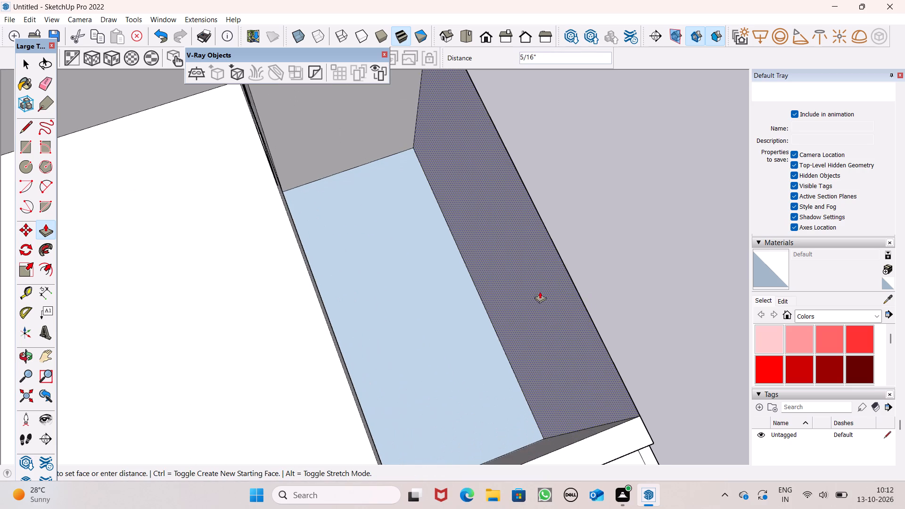
pyautogui.moveTo(540, 291); pyautogui.dragTo(532, 298)
pyautogui.scroll(-7, 590, 167)
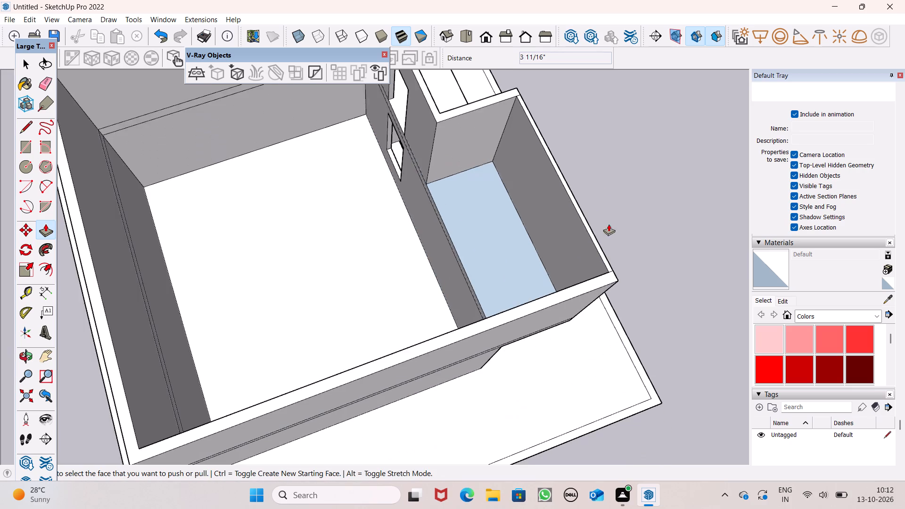
# Draw a window rectangle about 7' 10" by 5' 8" on the outside of the extended upper room's front wall.
pyautogui.moveTo(606, 268); pyautogui.dragTo(206, 86, button='middle')
pyautogui.moveTo(518, 316); pyautogui.dragTo(420, 302, button='middle')
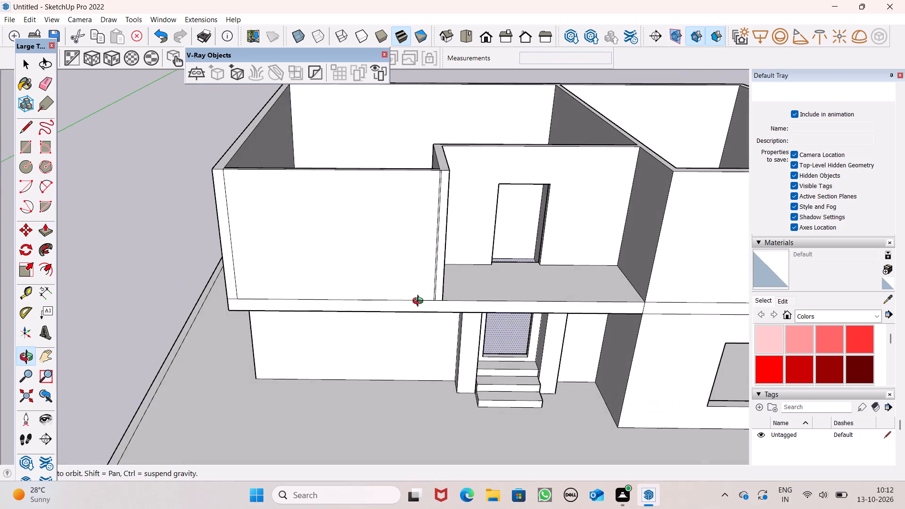
pyautogui.moveTo(420, 302); pyautogui.dragTo(421, 279, button='middle')
pyautogui.scroll(4, 454, 194)
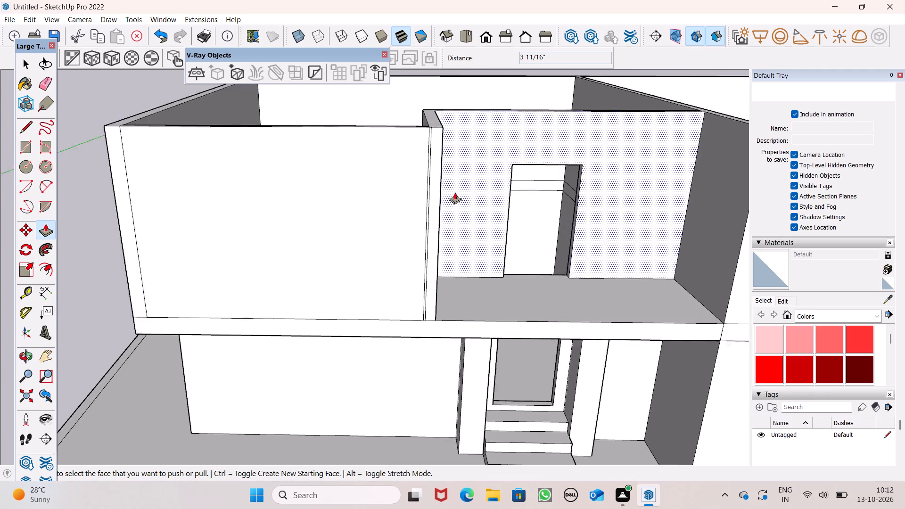
pyautogui.scroll(2, 455, 192)
pyautogui.middleClick(439, 209)
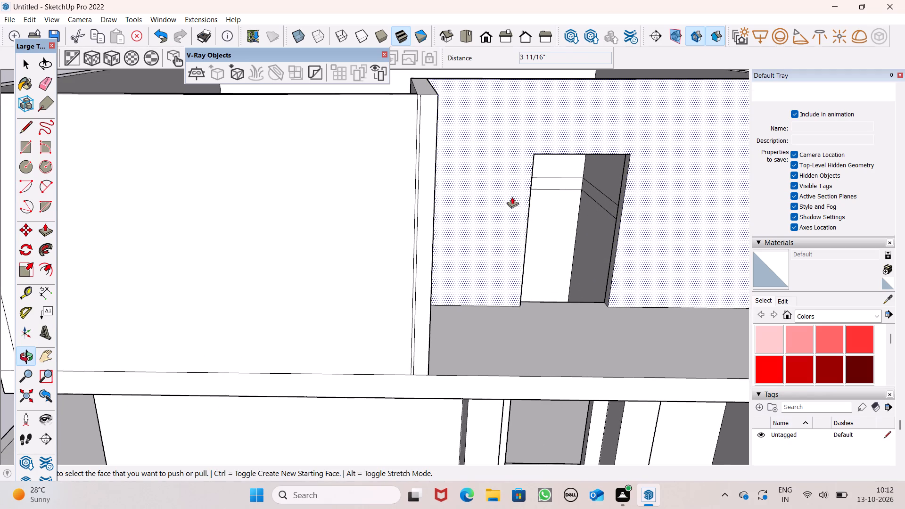
pyautogui.moveTo(508, 202); pyautogui.dragTo(508, 277, button='middle')
pyautogui.scroll(1, 508, 277)
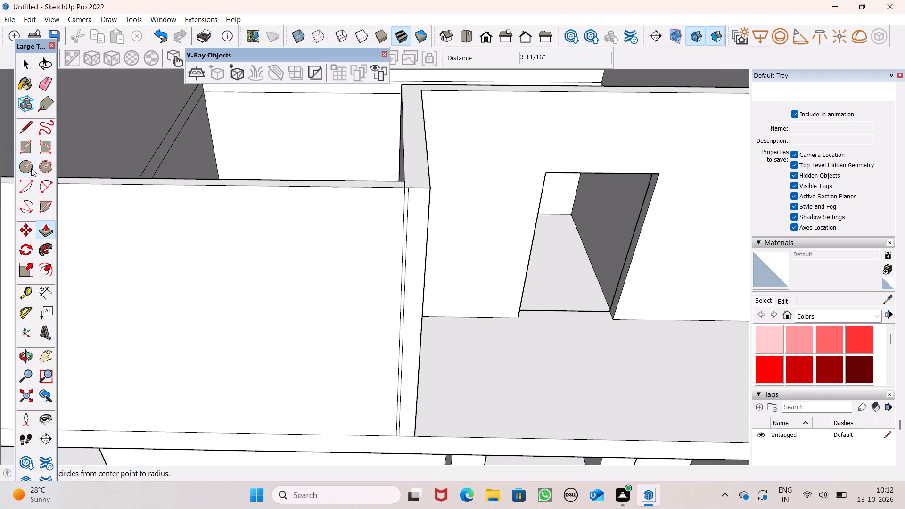
pyautogui.click(29, 156)
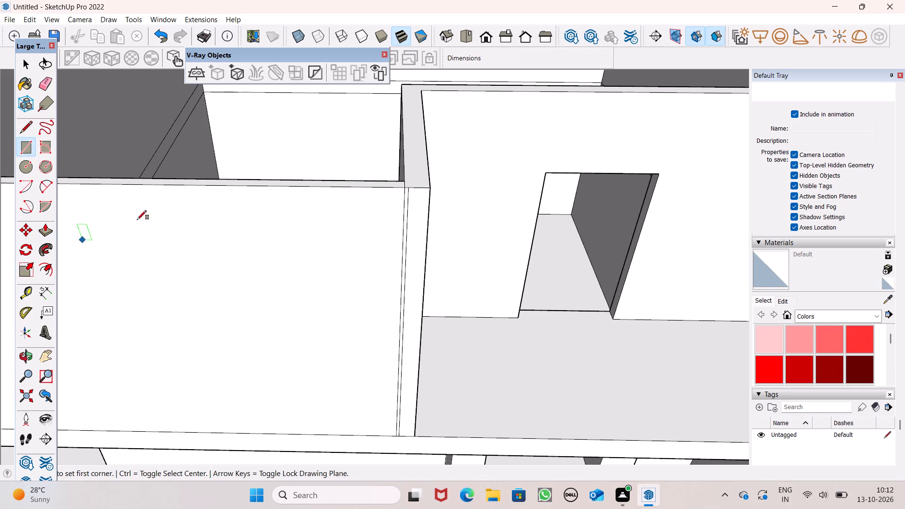
pyautogui.scroll(-3, 245, 173)
pyautogui.scroll(1, 510, 149)
pyautogui.scroll(-2, 610, 116)
pyautogui.moveTo(611, 117); pyautogui.dragTo(633, 94, button='middle')
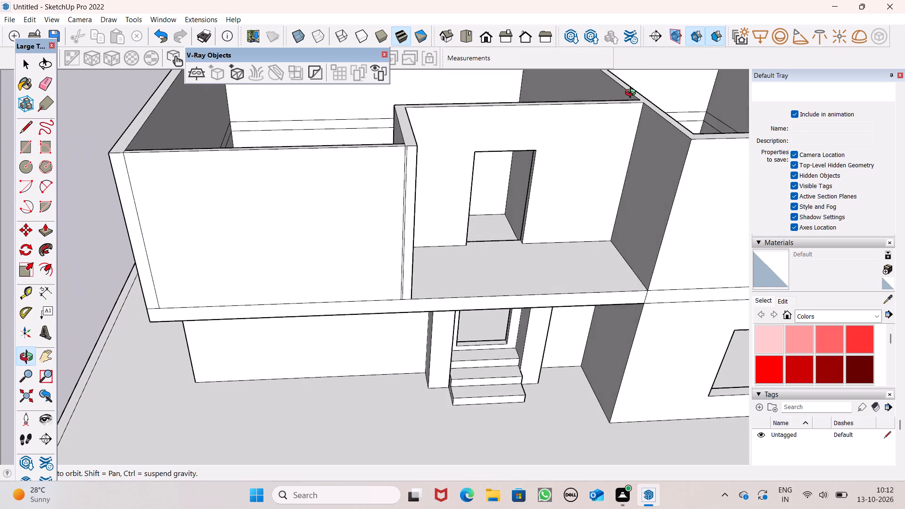
pyautogui.moveTo(633, 94); pyautogui.dragTo(601, 122, button='middle')
pyautogui.moveTo(460, 225); pyautogui.dragTo(469, 207, button='middle')
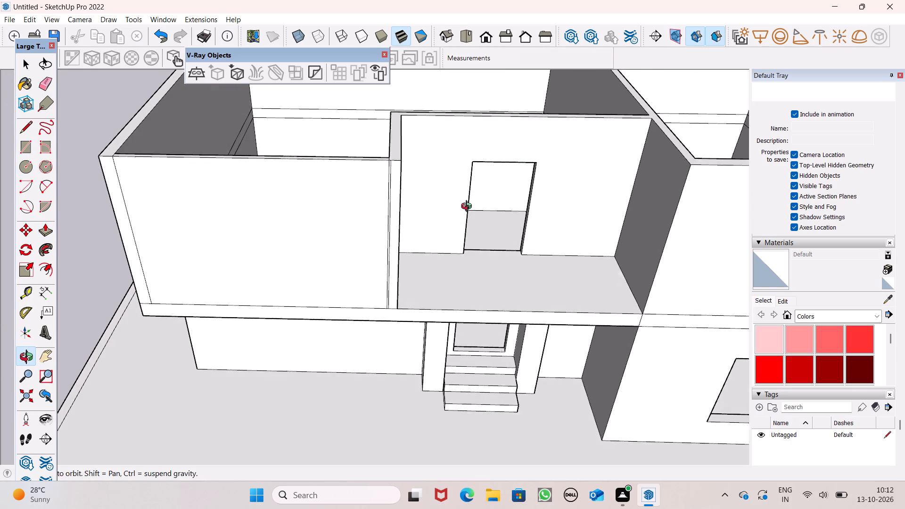
pyautogui.moveTo(469, 207); pyautogui.dragTo(472, 204, button='middle')
pyautogui.moveTo(210, 217); pyautogui.dragTo(237, 189, button='middle')
pyautogui.scroll(2, 184, 193)
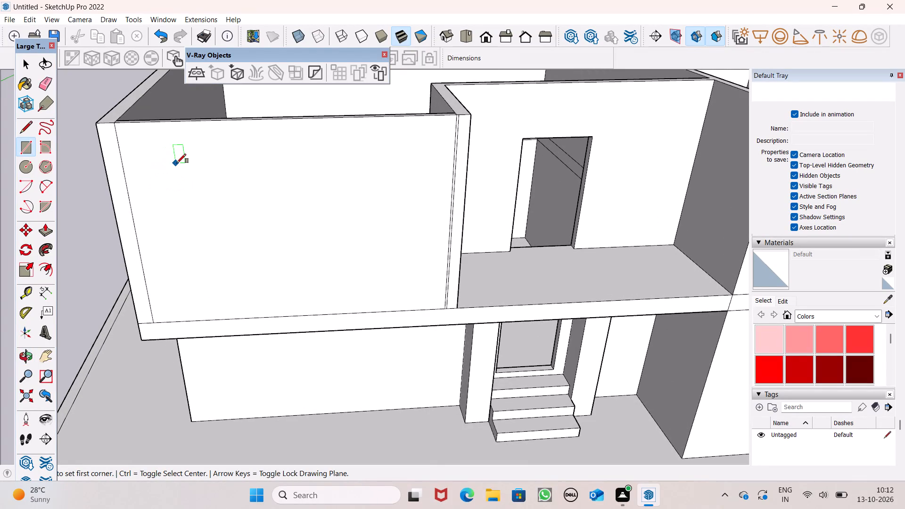
pyautogui.scroll(-3, 190, 161)
pyautogui.moveTo(224, 173); pyautogui.dragTo(215, 172, button='middle')
pyautogui.scroll(1, 225, 173)
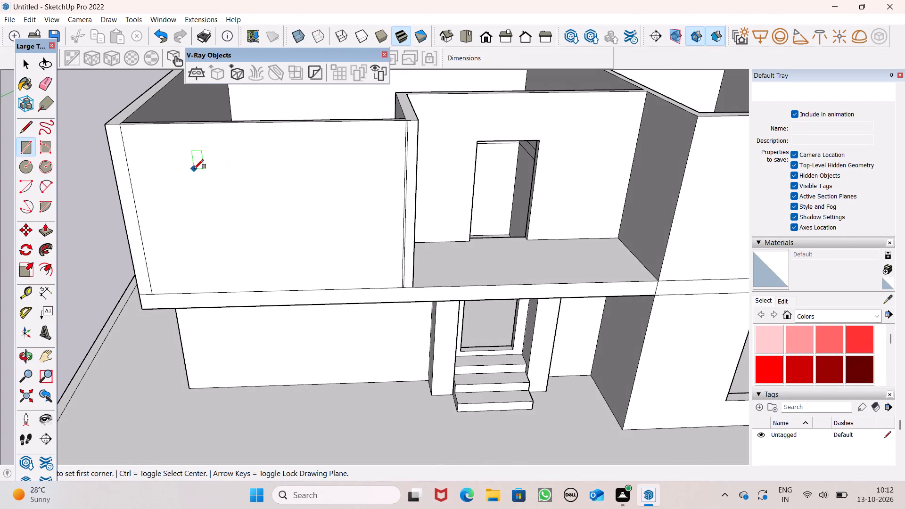
pyautogui.click(181, 156)
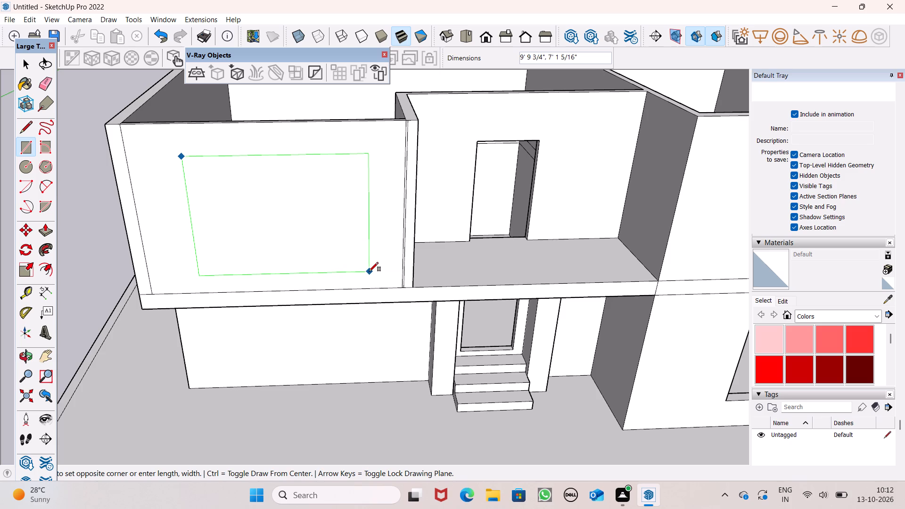
pyautogui.click(335, 250)
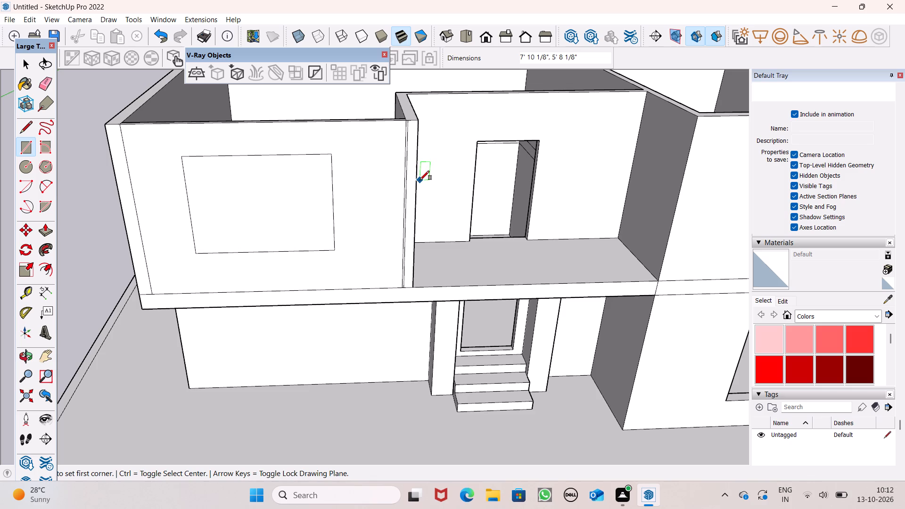
pyautogui.press('space')
# Pull the inner face of the extended upper room's front wall inward to thicken the wall.
pyautogui.scroll(-3, 435, 213)
pyautogui.moveTo(429, 223); pyautogui.dragTo(266, 345, button='middle')
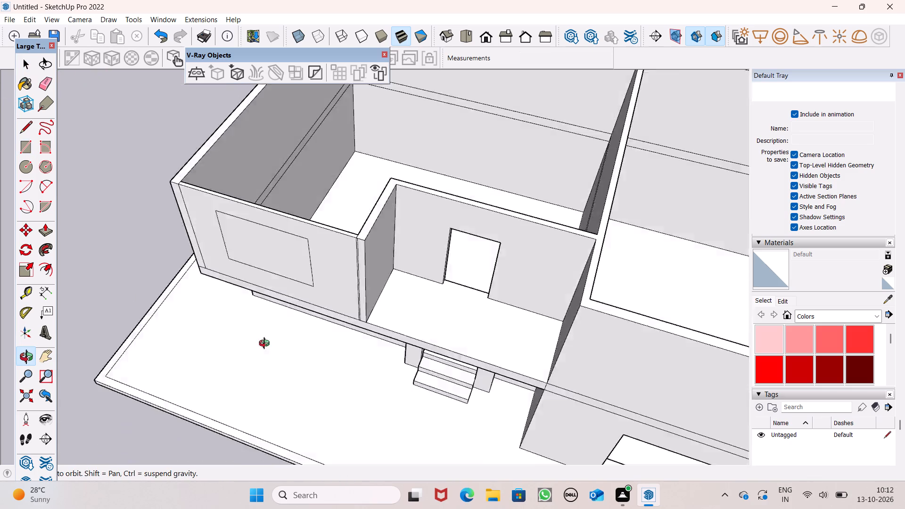
pyautogui.moveTo(266, 345); pyautogui.dragTo(36, 391, button='middle')
pyautogui.scroll(1, 37, 399)
pyautogui.scroll(-2, 271, 171)
pyautogui.moveTo(294, 215); pyautogui.dragTo(181, 211, button='middle')
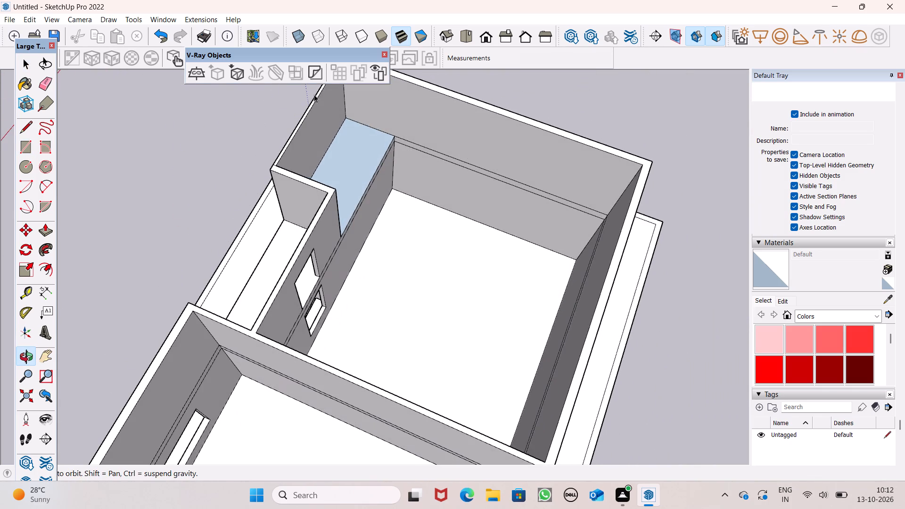
pyautogui.scroll(1, 335, 82)
pyautogui.scroll(-3, 298, 182)
pyautogui.scroll(1, 309, 99)
pyautogui.scroll(-1, 310, 94)
pyautogui.scroll(10, 312, 92)
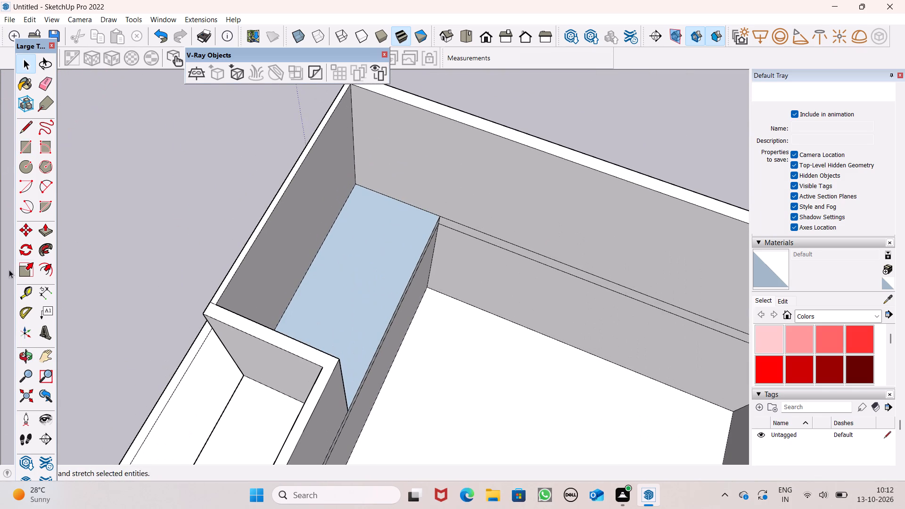
pyautogui.click(40, 232)
pyautogui.moveTo(259, 268); pyautogui.dragTo(260, 268)
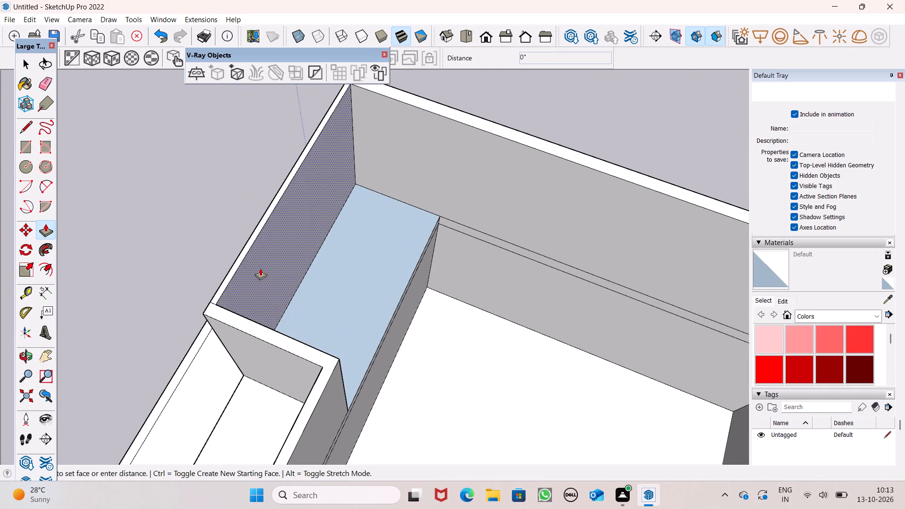
pyautogui.moveTo(260, 268); pyautogui.dragTo(268, 272)
pyautogui.click(260, 278)
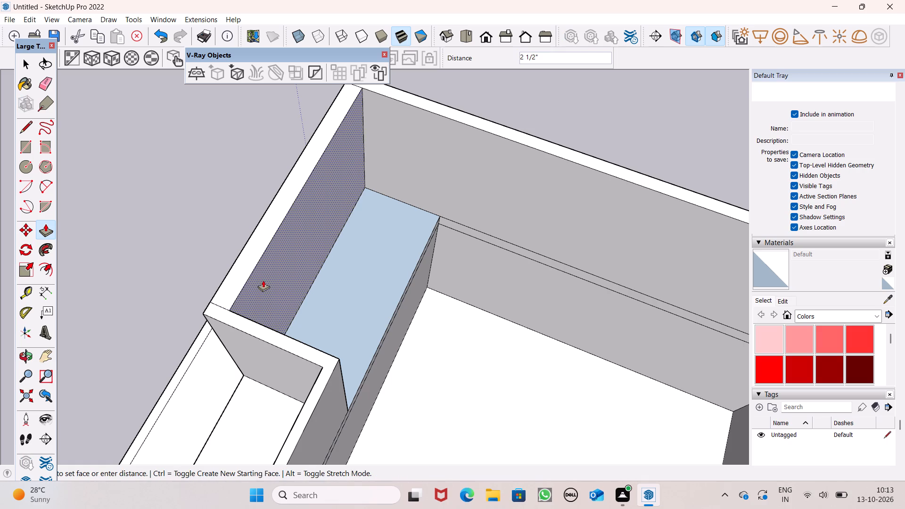
# Push the window rectangle through the extended upper room's front wall to cut the window opening.
pyautogui.scroll(-4, 232, 245)
pyautogui.moveTo(233, 252); pyautogui.dragTo(633, 170, button='middle')
pyautogui.moveTo(410, 394); pyautogui.dragTo(415, 391, button='middle')
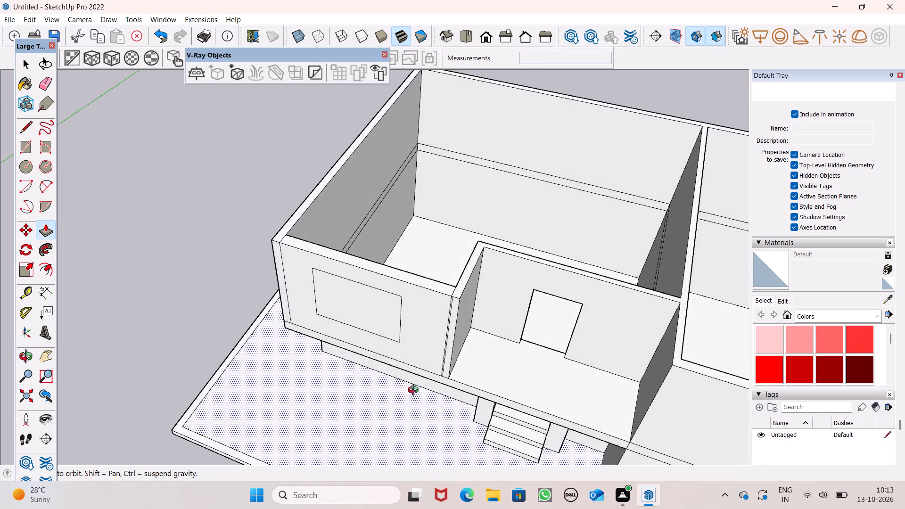
pyautogui.moveTo(415, 391); pyautogui.dragTo(505, 364, button='middle')
pyautogui.scroll(3, 415, 280)
pyautogui.moveTo(362, 320); pyautogui.dragTo(372, 313)
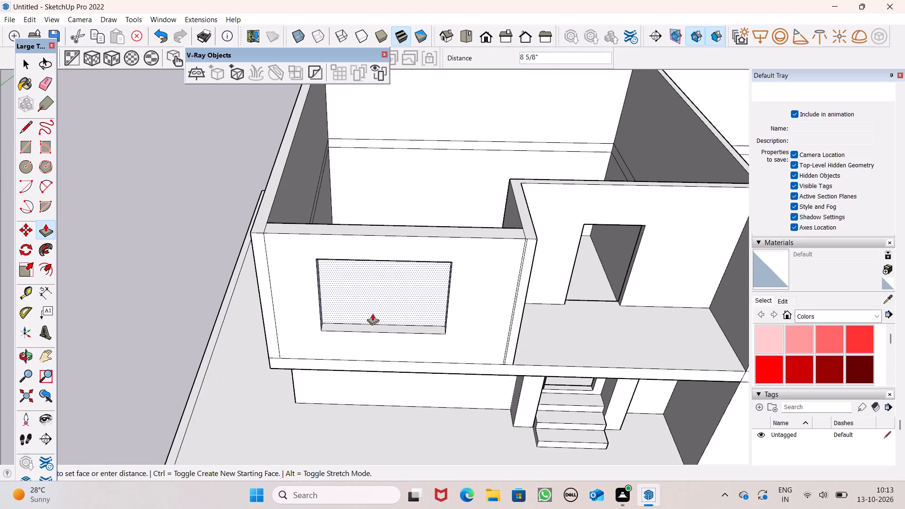
pyautogui.moveTo(372, 313); pyautogui.dragTo(386, 308)
pyautogui.scroll(-3, 187, 250)
pyautogui.press('v')
pyautogui.press('space')
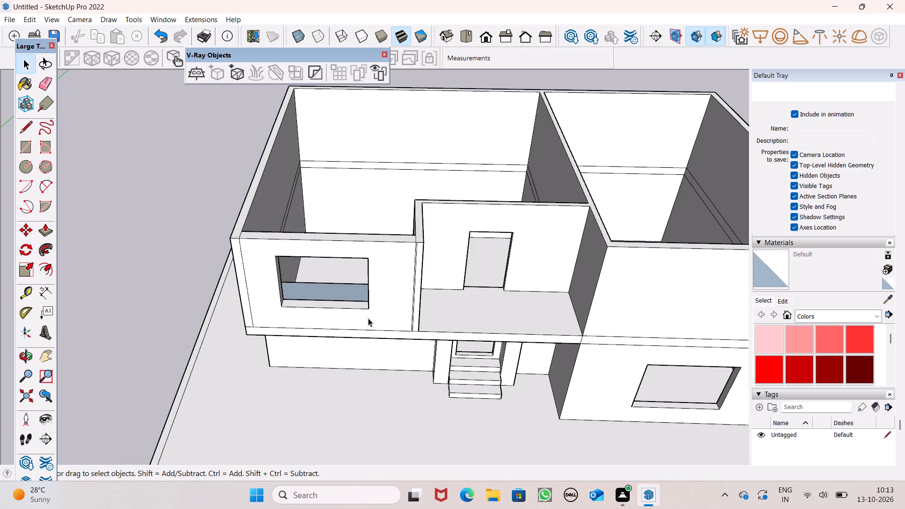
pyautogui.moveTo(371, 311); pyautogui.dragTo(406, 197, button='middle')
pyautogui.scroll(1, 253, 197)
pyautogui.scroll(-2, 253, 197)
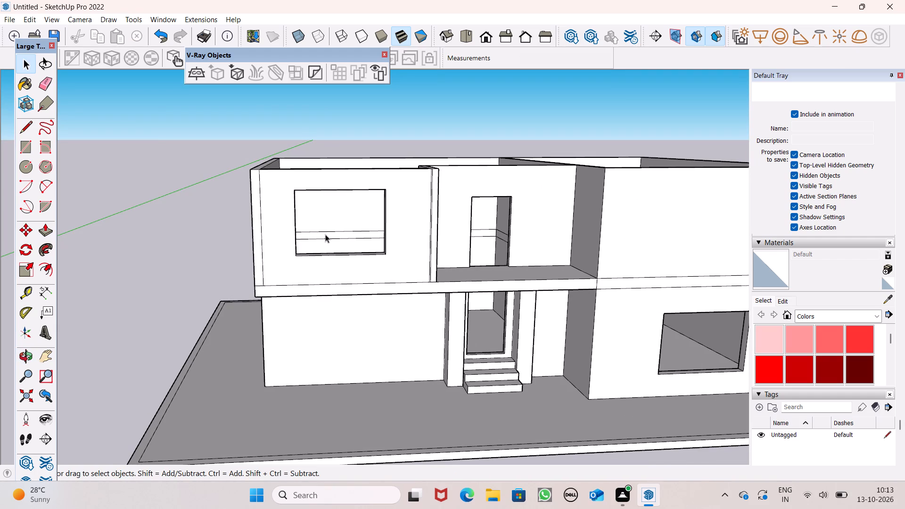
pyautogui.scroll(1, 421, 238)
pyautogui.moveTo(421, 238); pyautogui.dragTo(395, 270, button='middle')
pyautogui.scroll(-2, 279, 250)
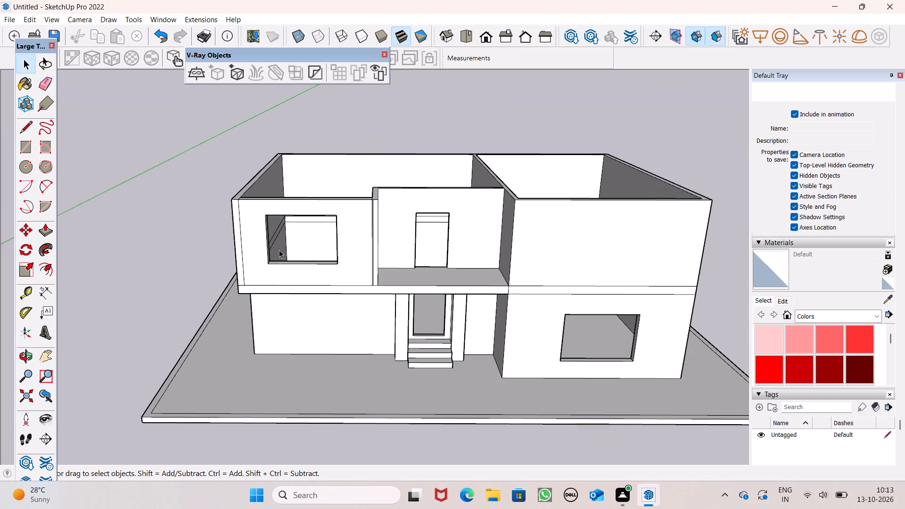
# Erase the leftover vertical lines at the balcony-side end of the extended upper room's front wall.
pyautogui.moveTo(406, 260); pyautogui.dragTo(385, 294, button='middle')
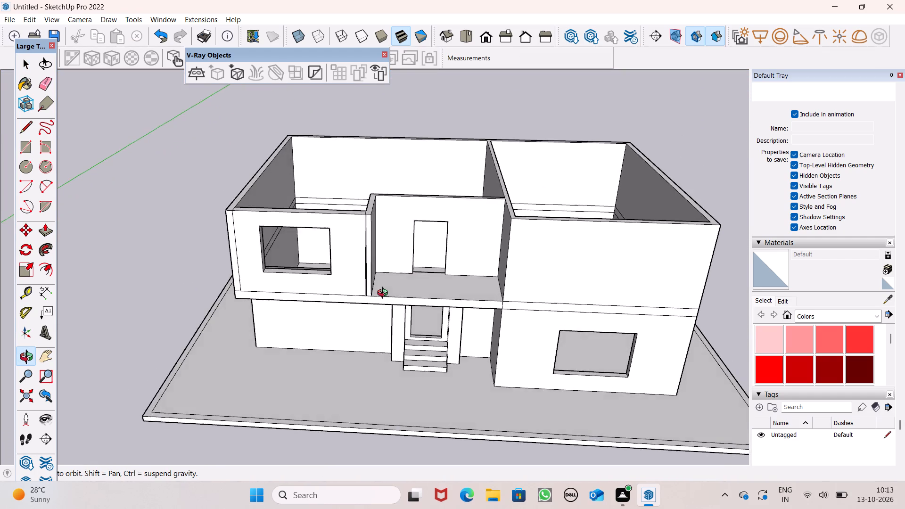
pyautogui.moveTo(385, 294); pyautogui.dragTo(402, 280, button='middle')
pyautogui.scroll(6, 444, 168)
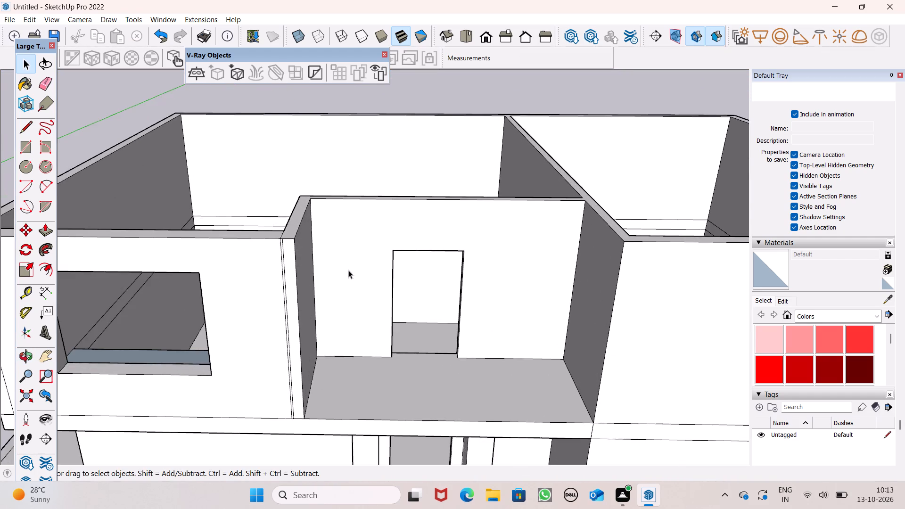
pyautogui.moveTo(348, 271); pyautogui.dragTo(352, 312, button='middle')
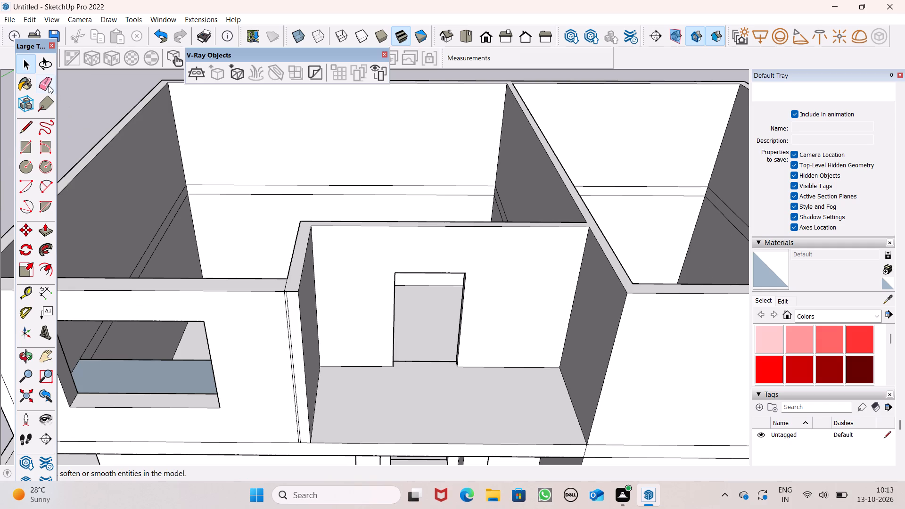
pyautogui.click(48, 85)
pyautogui.scroll(2, 297, 344)
pyautogui.moveTo(291, 330); pyautogui.dragTo(278, 332)
pyautogui.scroll(7, 291, 257)
pyautogui.moveTo(281, 275); pyautogui.dragTo(257, 279)
pyautogui.scroll(-3, 313, 177)
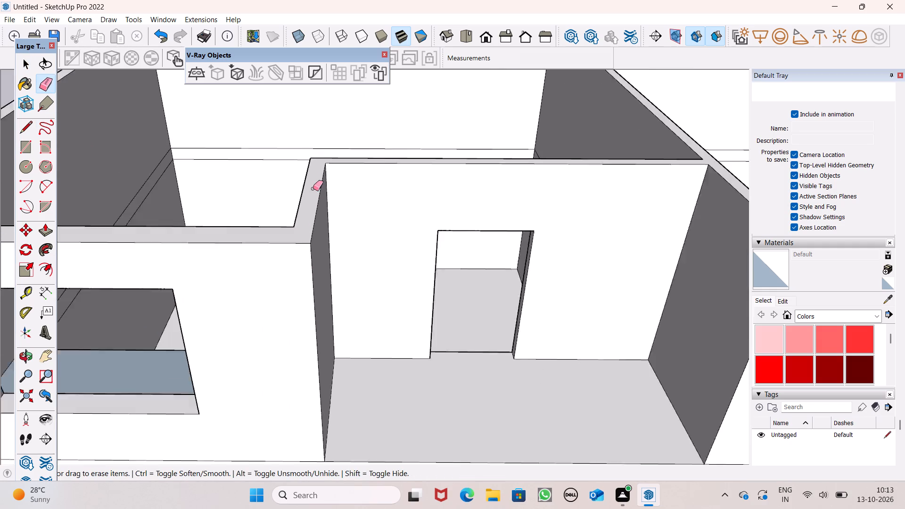
pyautogui.scroll(-7, 313, 189)
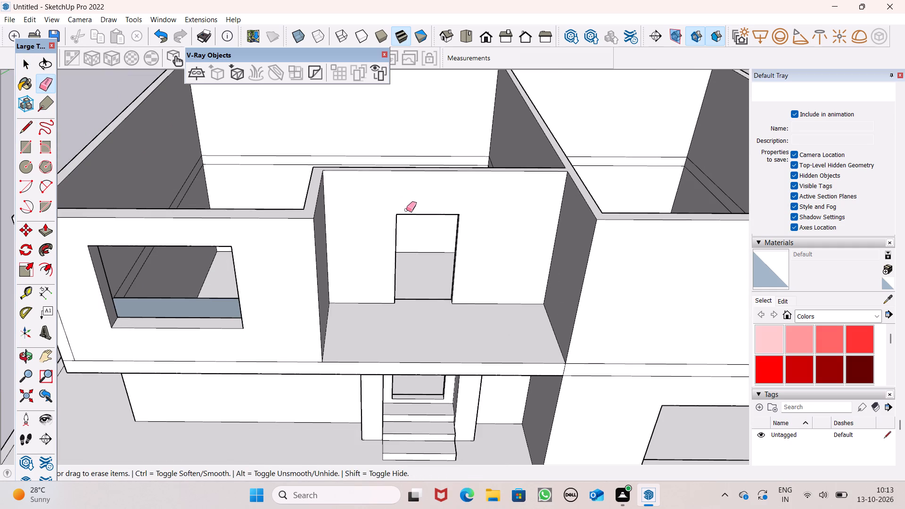
pyautogui.scroll(-1, 415, 269)
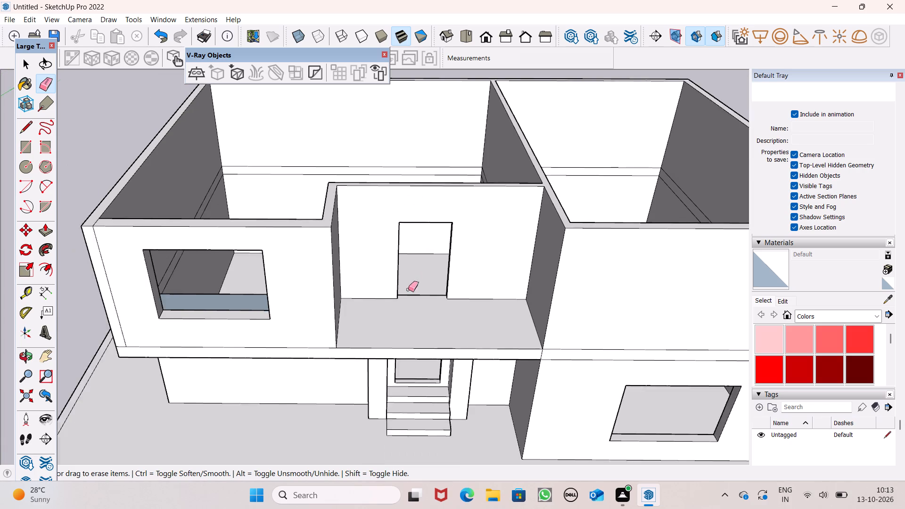
pyautogui.scroll(-1, 408, 289)
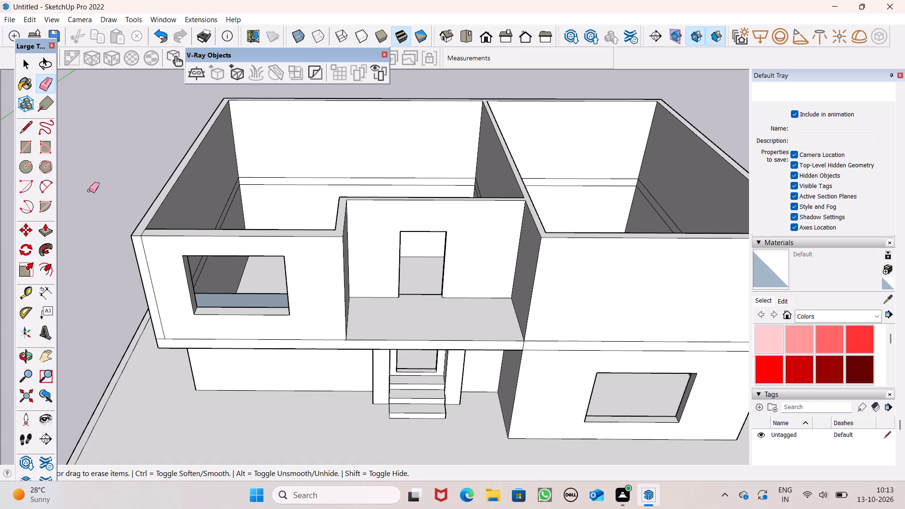
pyautogui.scroll(-2, 339, 230)
# Examine the front facade, the balcony underside and the entrance columns from low and high viewpoints.
pyautogui.moveTo(458, 317); pyautogui.dragTo(466, 197, button='middle')
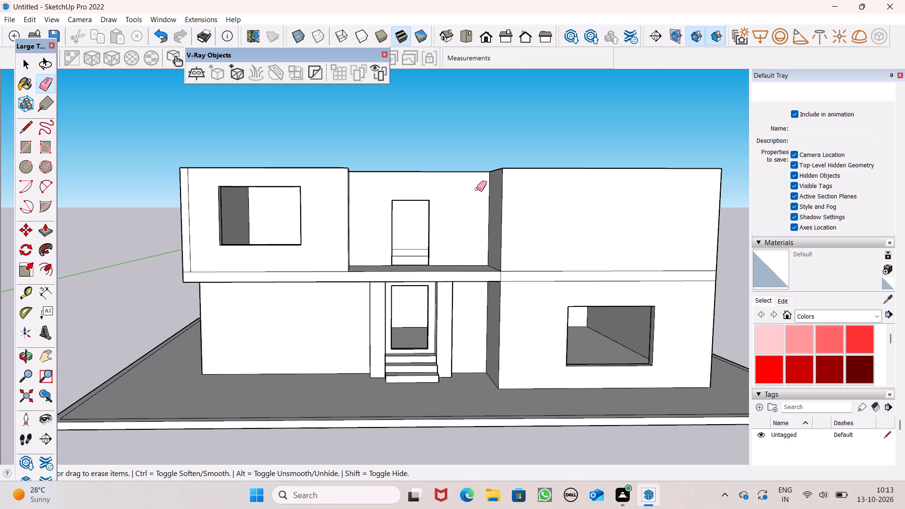
pyautogui.moveTo(476, 197); pyautogui.dragTo(525, 122, button='middle')
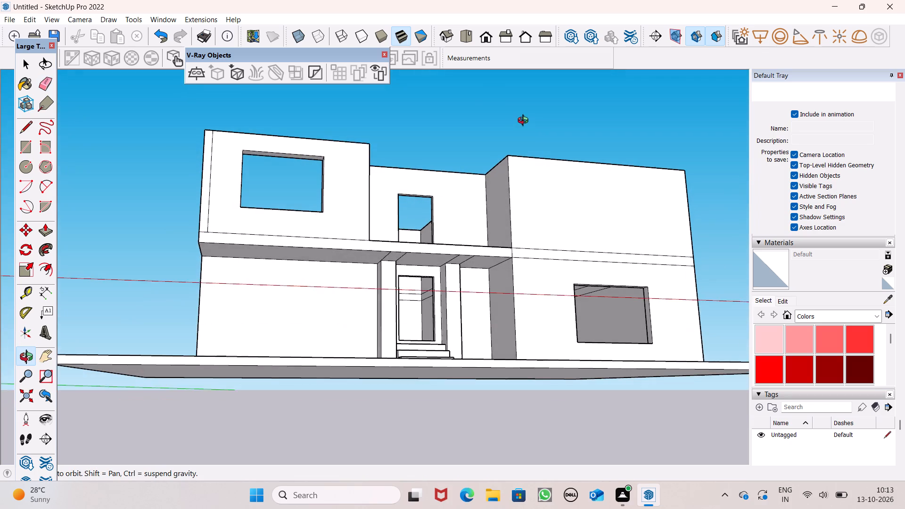
pyautogui.moveTo(525, 122); pyautogui.dragTo(526, 121, button='middle')
pyautogui.scroll(8, 419, 265)
pyautogui.scroll(-2, 416, 268)
pyautogui.moveTo(454, 254); pyautogui.dragTo(456, 266, button='middle')
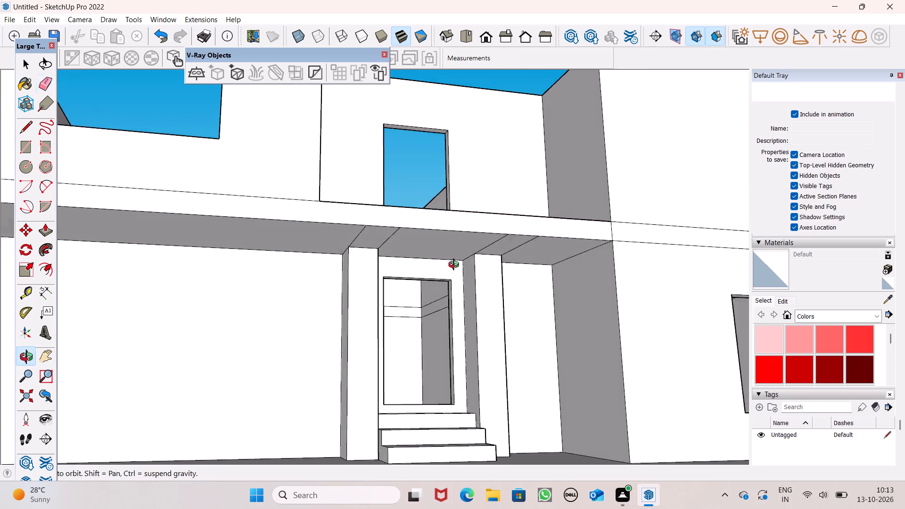
pyautogui.moveTo(456, 266); pyautogui.dragTo(421, 349, button='middle')
pyautogui.scroll(-2, 466, 255)
pyautogui.moveTo(440, 290); pyautogui.dragTo(474, 197, button='middle')
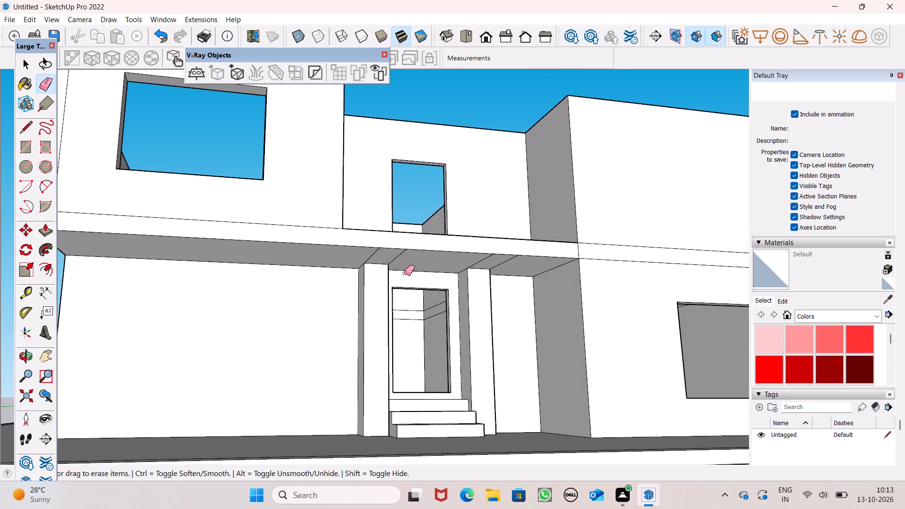
pyautogui.scroll(1, 404, 273)
pyautogui.scroll(-4, 462, 243)
pyautogui.moveTo(460, 265); pyautogui.dragTo(413, 365, button='middle')
# Erase the leftover slab line and the outer-end vertical line on the extended upper room's front face.
pyautogui.scroll(1, 413, 365)
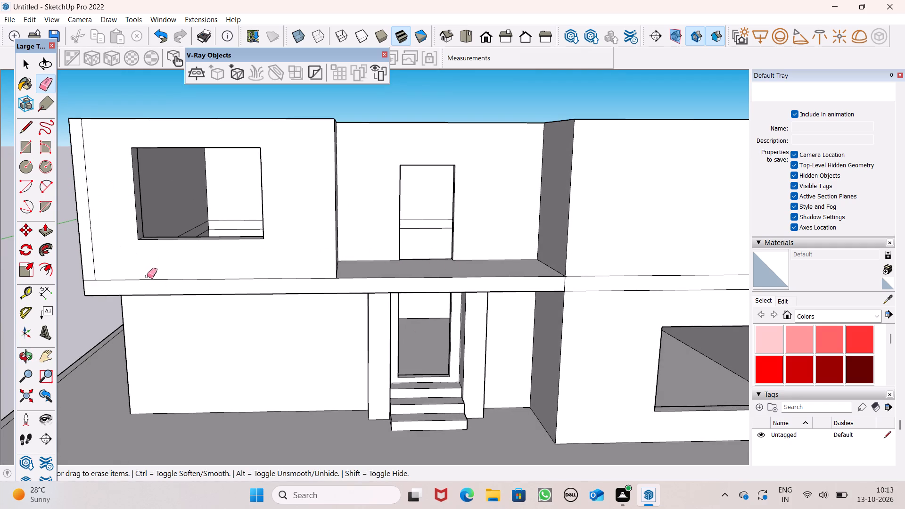
pyautogui.moveTo(201, 275); pyautogui.dragTo(201, 280)
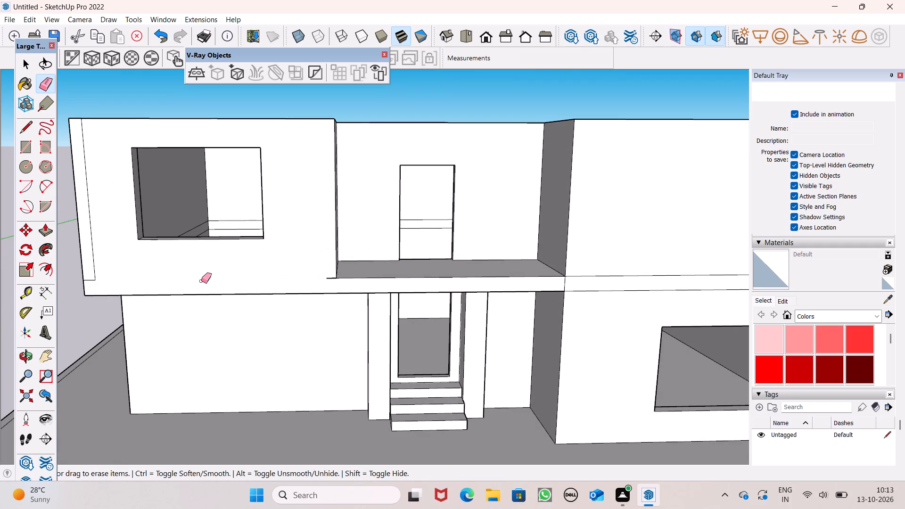
pyautogui.scroll(3, 337, 279)
pyautogui.moveTo(326, 272); pyautogui.dragTo(325, 283)
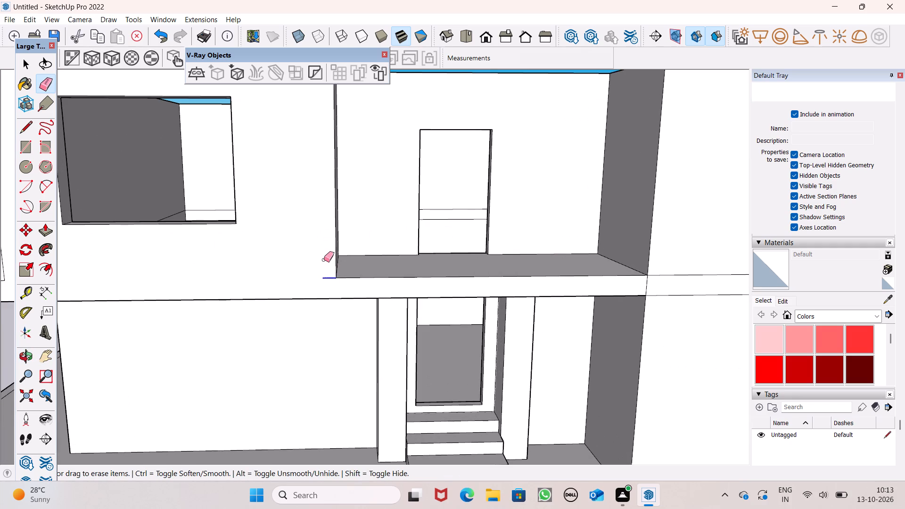
pyautogui.scroll(-4, 487, 170)
pyautogui.scroll(5, 205, 243)
pyautogui.moveTo(189, 225); pyautogui.dragTo(191, 229)
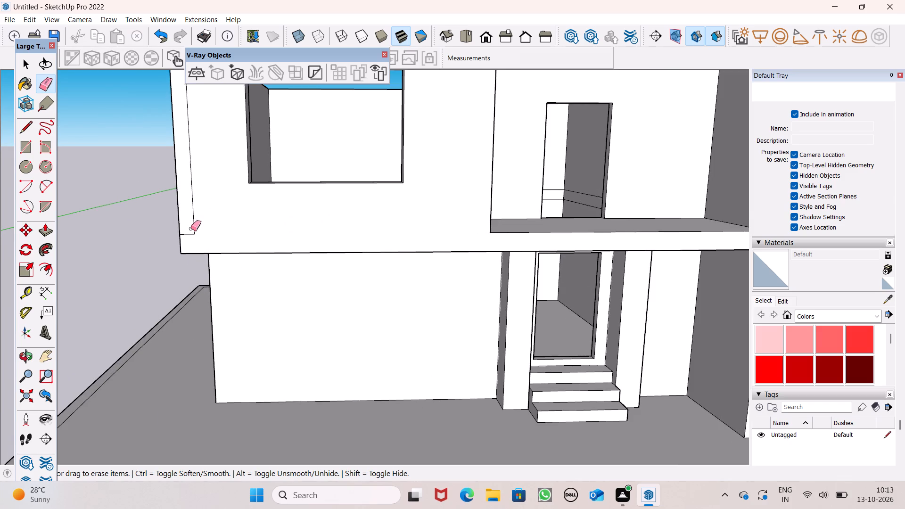
pyautogui.moveTo(191, 229); pyautogui.dragTo(195, 227)
pyautogui.click(188, 231)
pyautogui.scroll(-6, 192, 252)
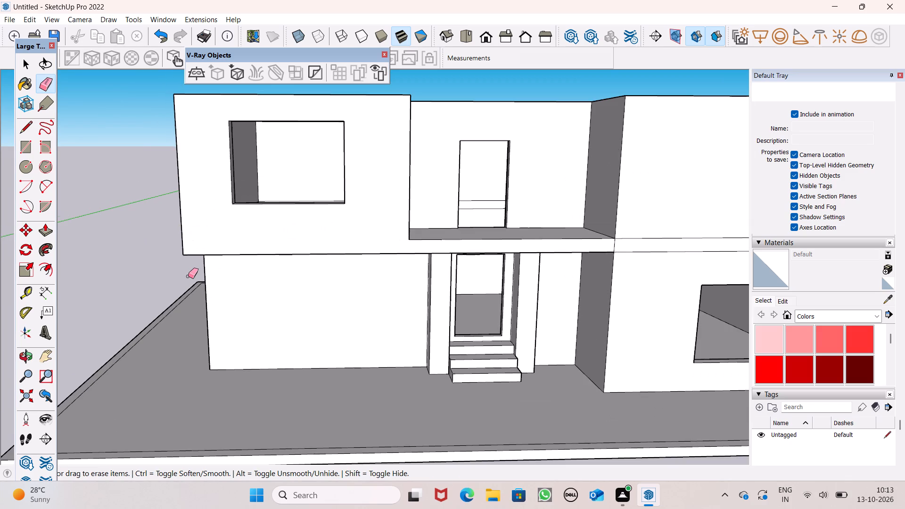
# Draw a rectangle about 2' 6" by 2' 3/16" on the extended room's front wall, at its lower corner beside the balcony.
pyautogui.moveTo(554, 211); pyautogui.dragTo(547, 244, button='middle')
pyautogui.click(30, 152)
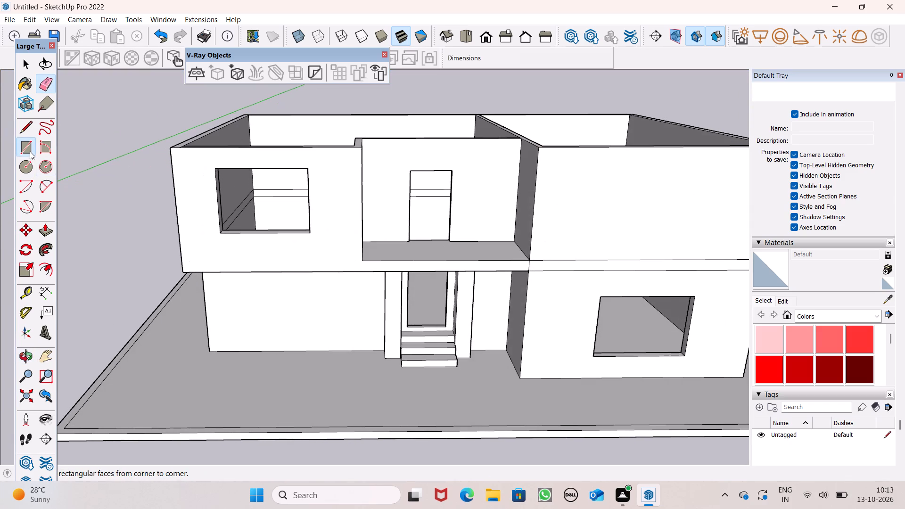
pyautogui.scroll(2, 287, 239)
pyautogui.scroll(2, 334, 249)
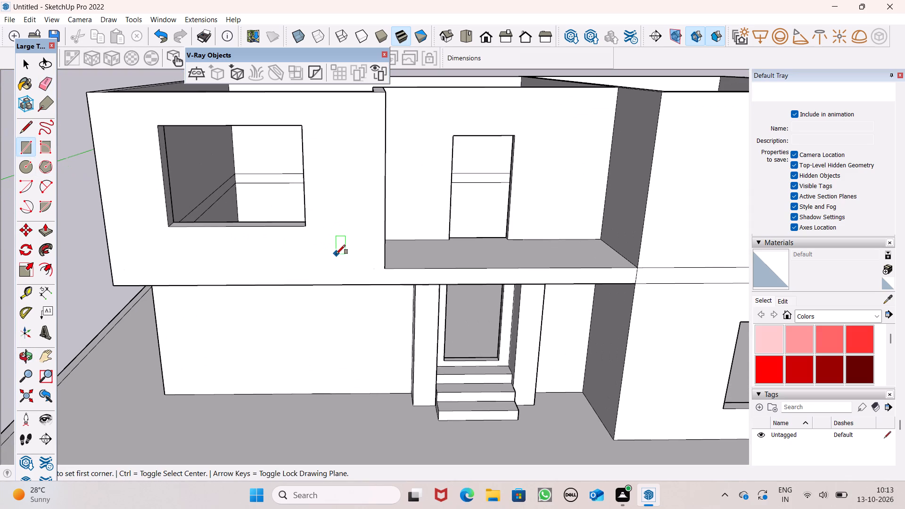
pyautogui.click(338, 248)
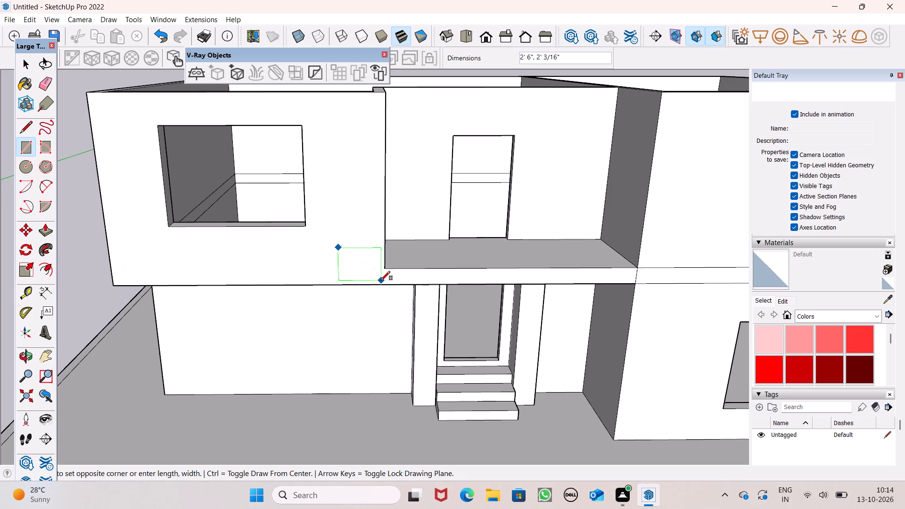
pyautogui.click(381, 280)
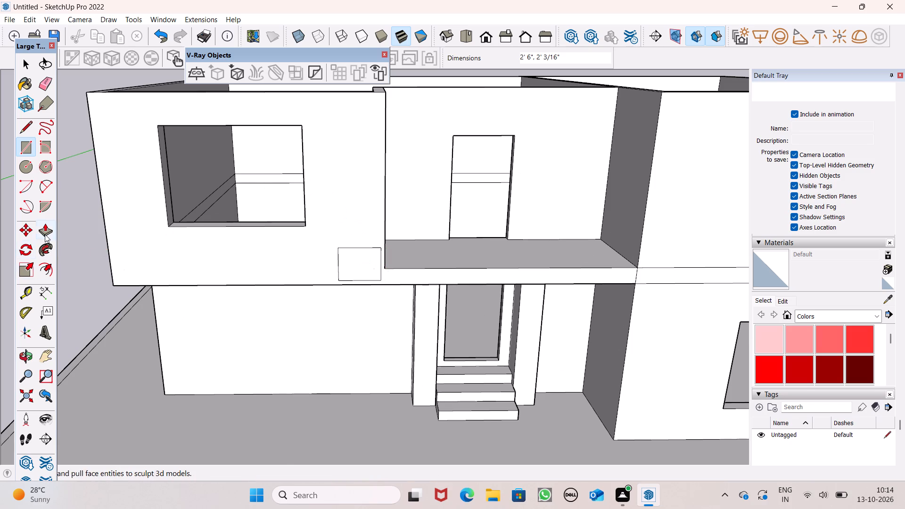
# Pull the small rectangle beside the balcony outward about 8 15/16" to form a block.
pyautogui.click(45, 234)
pyautogui.moveTo(373, 236); pyautogui.dragTo(367, 285, button='middle')
pyautogui.scroll(5, 360, 292)
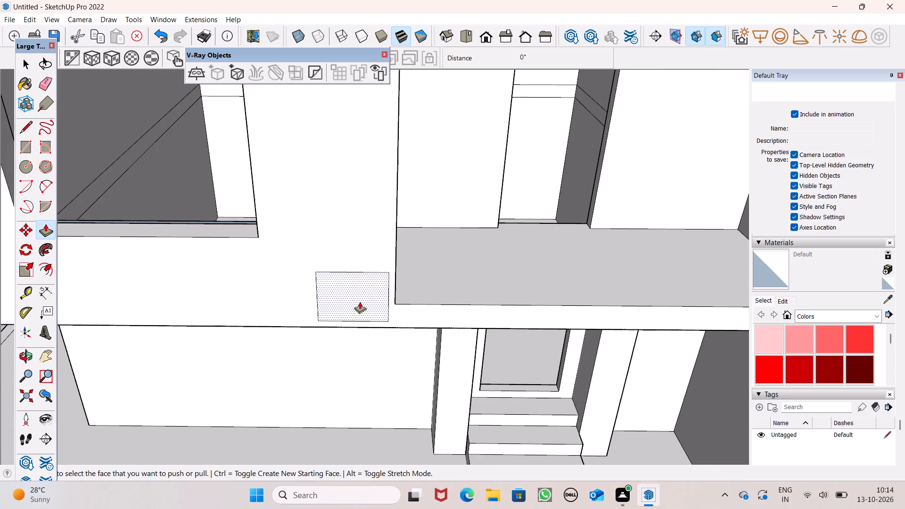
pyautogui.moveTo(360, 302); pyautogui.dragTo(358, 313)
pyautogui.scroll(-1, 368, 238)
pyautogui.scroll(1, 367, 239)
# Pull the block's balcony-side end face about 14' 11 3/16" along the balcony front to form a low parapet band.
pyautogui.moveTo(652, 300); pyautogui.dragTo(565, 277, button='middle')
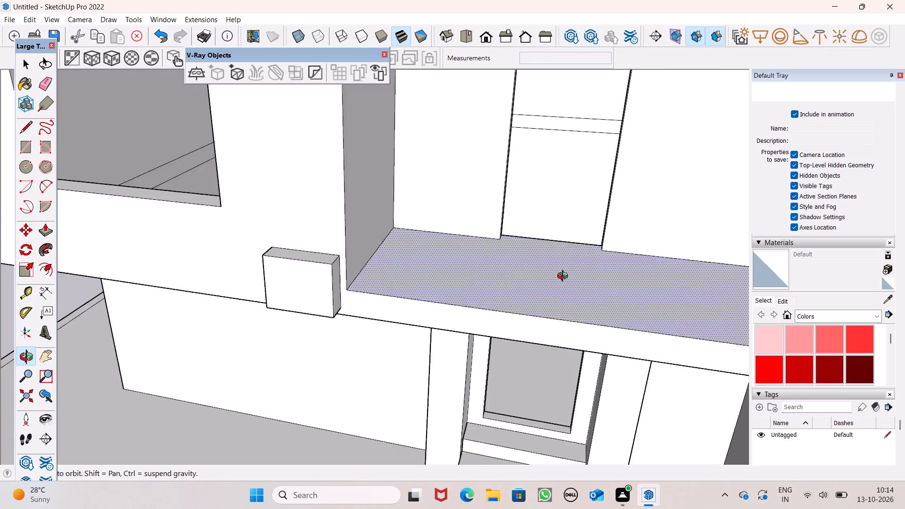
pyautogui.moveTo(565, 277); pyautogui.dragTo(441, 244, button='middle')
pyautogui.scroll(-4, 440, 211)
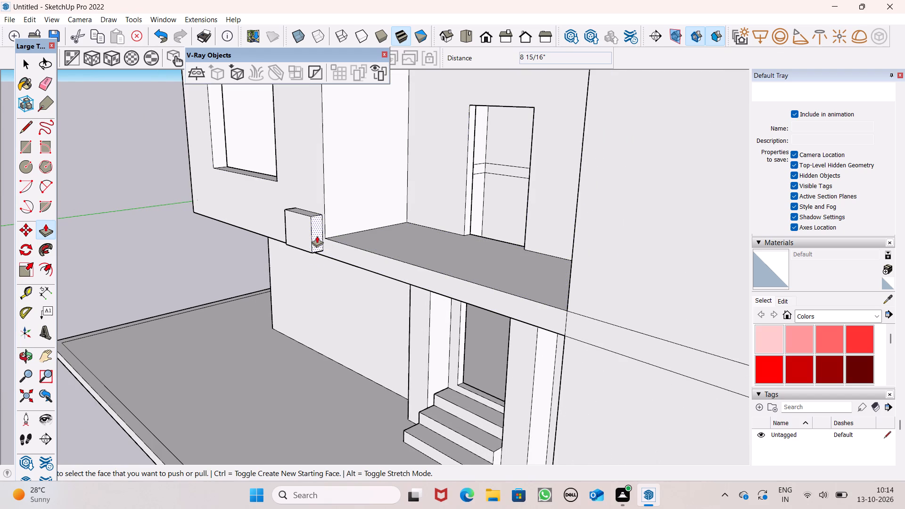
pyautogui.moveTo(317, 236); pyautogui.dragTo(425, 271)
pyautogui.moveTo(319, 234); pyautogui.dragTo(559, 324)
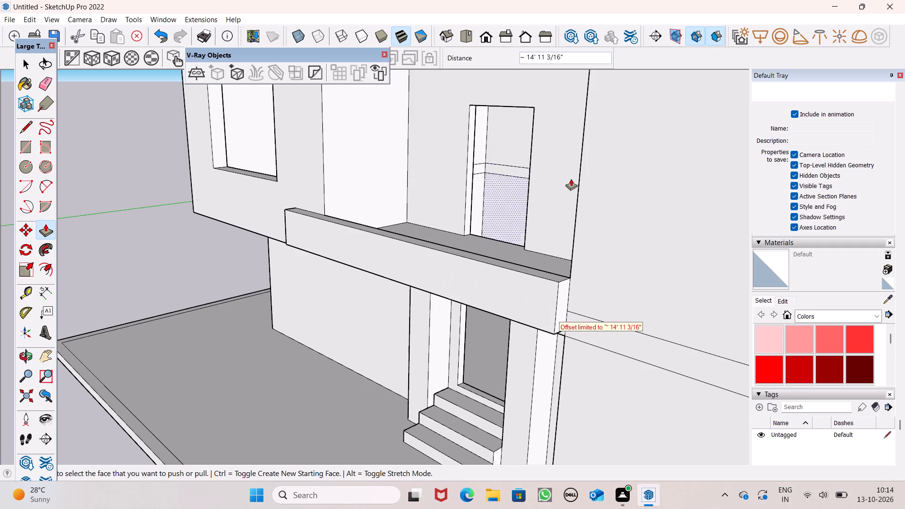
pyautogui.scroll(-2, 550, 188)
pyautogui.scroll(-6, 506, 199)
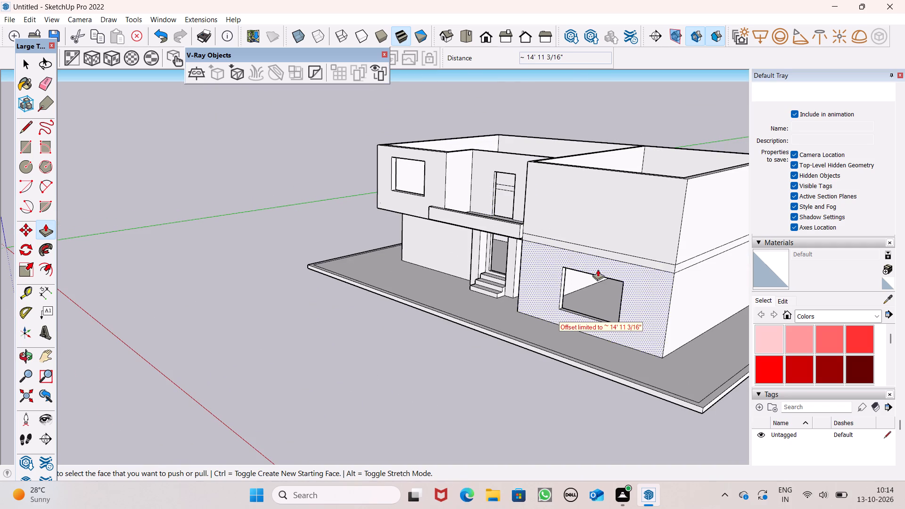
# Extend the parapet band's end about 17' 3/8" and another 4' 4 1/2" across the adjoining room's front wall to the building corner.
pyautogui.scroll(3, 663, 304)
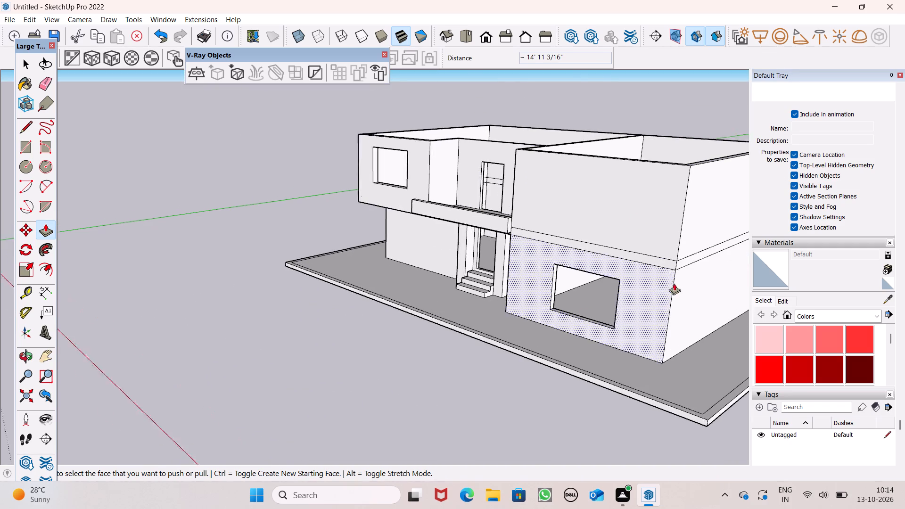
pyautogui.scroll(4, 674, 283)
pyautogui.scroll(3, 450, 196)
pyautogui.moveTo(415, 200); pyautogui.dragTo(467, 237)
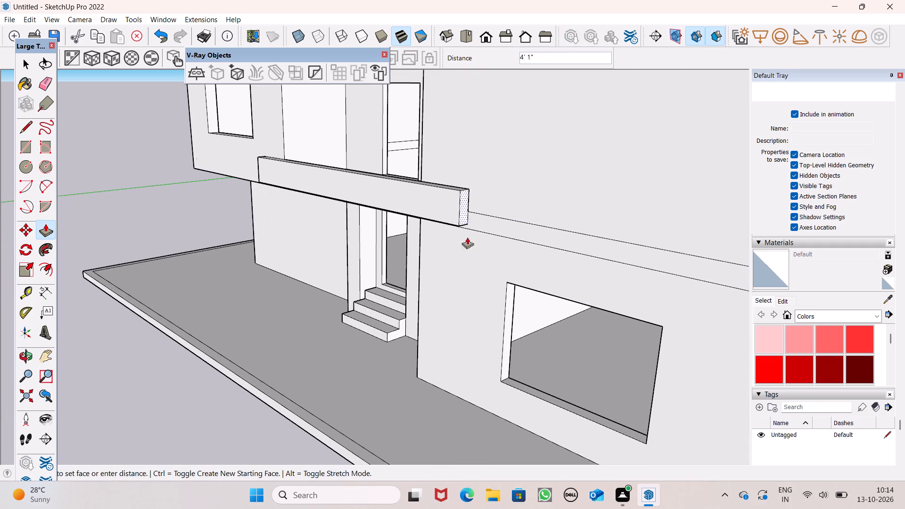
pyautogui.moveTo(467, 237); pyautogui.dragTo(685, 330)
pyautogui.scroll(-5, 490, 158)
pyautogui.scroll(8, 636, 216)
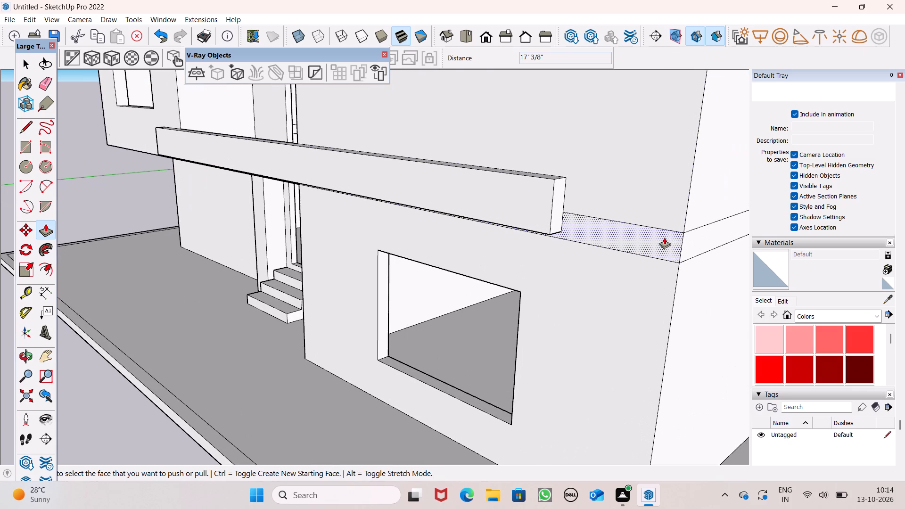
pyautogui.moveTo(555, 213); pyautogui.dragTo(674, 246)
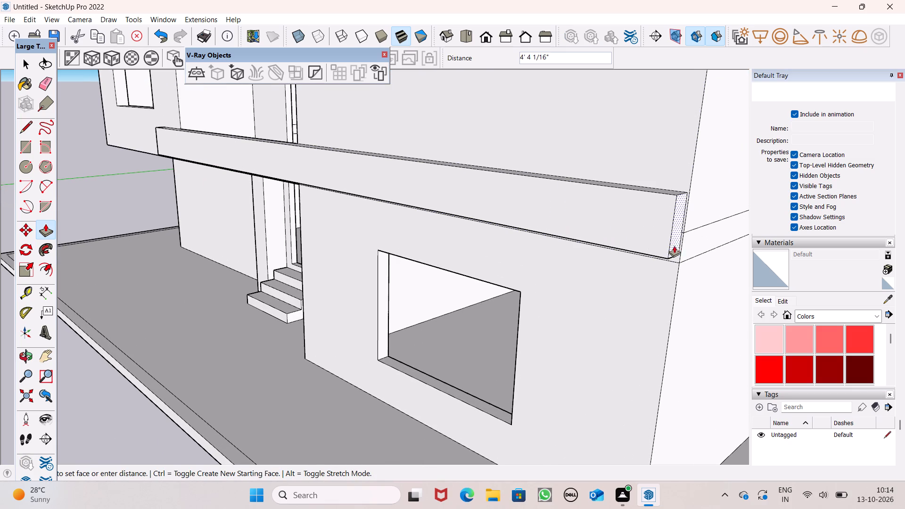
pyautogui.moveTo(674, 246); pyautogui.dragTo(681, 251)
pyautogui.scroll(-12, 698, 143)
pyautogui.moveTo(625, 182); pyautogui.dragTo(659, 194, button='middle')
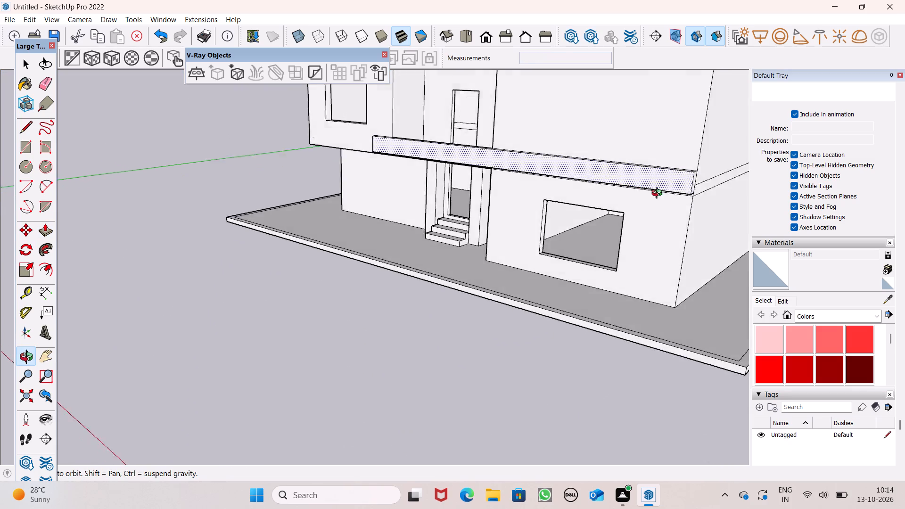
pyautogui.moveTo(659, 194); pyautogui.dragTo(744, 210, button='middle')
pyautogui.scroll(-3, 685, 187)
pyautogui.scroll(1, 684, 191)
pyautogui.scroll(-3, 683, 192)
pyautogui.scroll(-3, 611, 190)
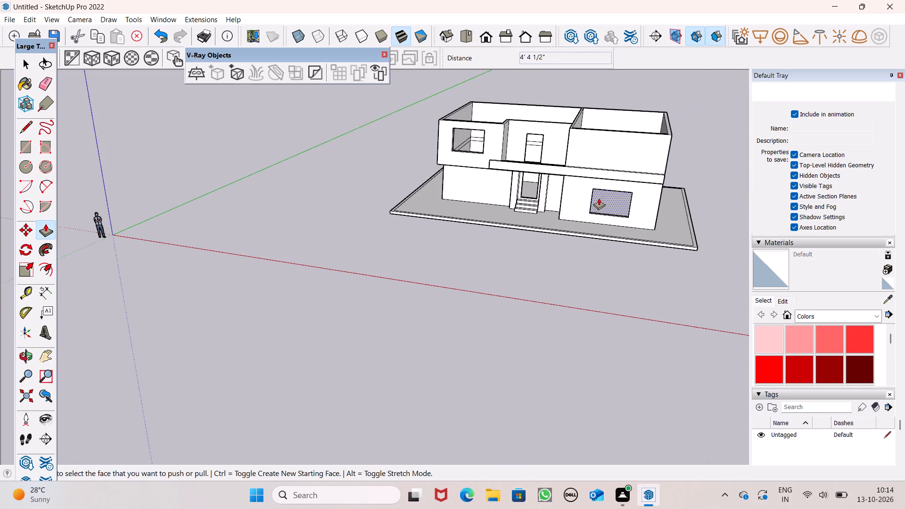
# Draw an 8 15/16" line across the parapet band's top face, starting at the extended room's balcony-side wall corner.
pyautogui.scroll(6, 551, 136)
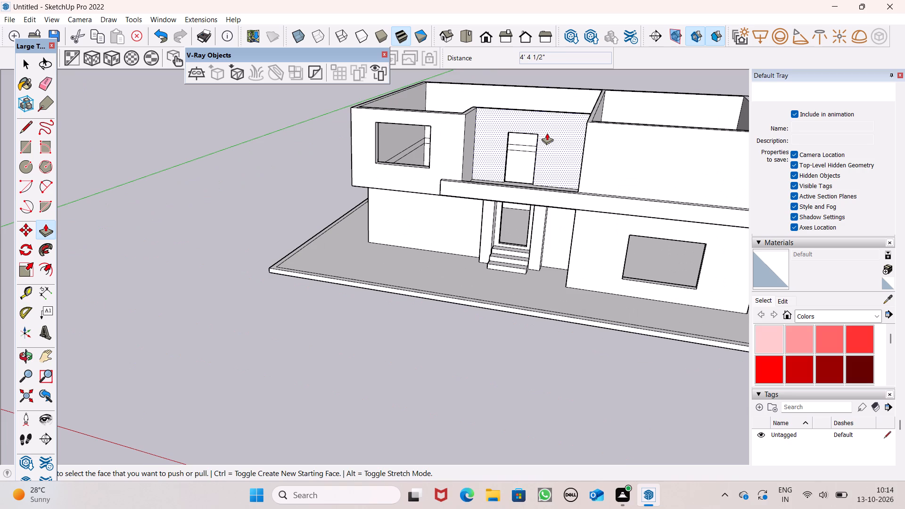
pyautogui.moveTo(546, 138); pyautogui.dragTo(619, 266, button='middle')
pyautogui.scroll(5, 486, 163)
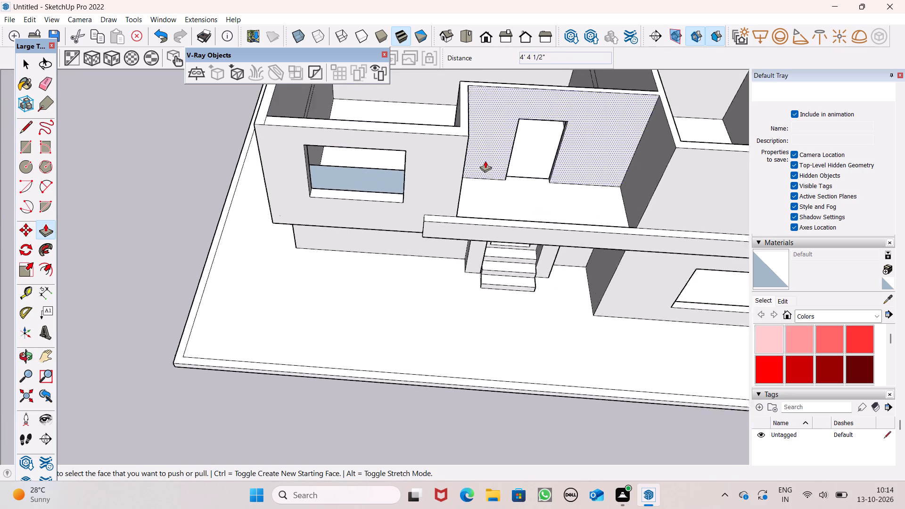
pyautogui.scroll(2, 485, 161)
pyautogui.click(22, 131)
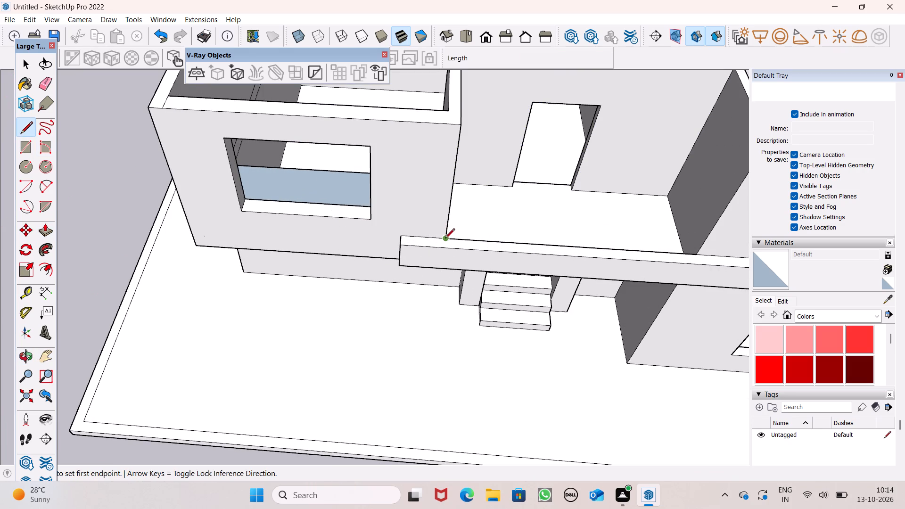
pyautogui.moveTo(446, 238); pyautogui.dragTo(443, 260)
pyautogui.click(443, 246)
# Pull the small split face on the parapet band's top up about 8' 8 5/8" to form a pier against the extended room.
pyautogui.click(49, 229)
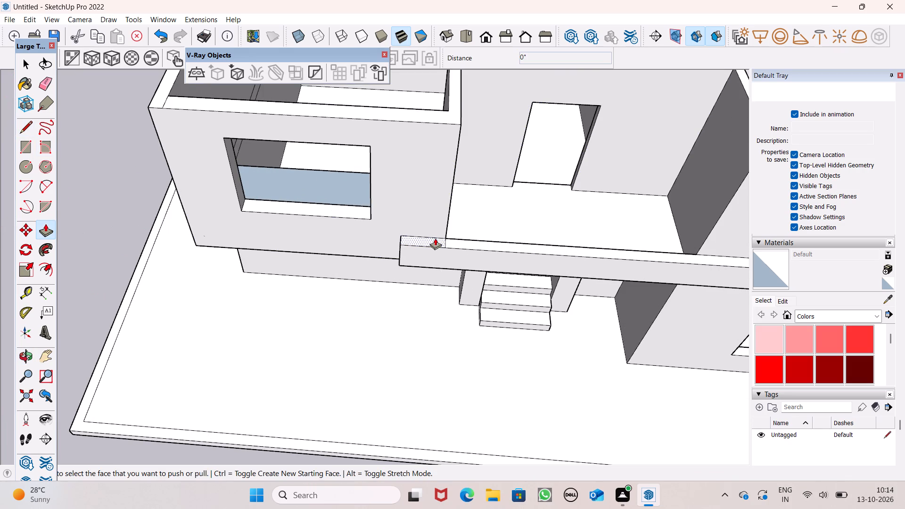
pyautogui.moveTo(431, 239); pyautogui.dragTo(438, 124)
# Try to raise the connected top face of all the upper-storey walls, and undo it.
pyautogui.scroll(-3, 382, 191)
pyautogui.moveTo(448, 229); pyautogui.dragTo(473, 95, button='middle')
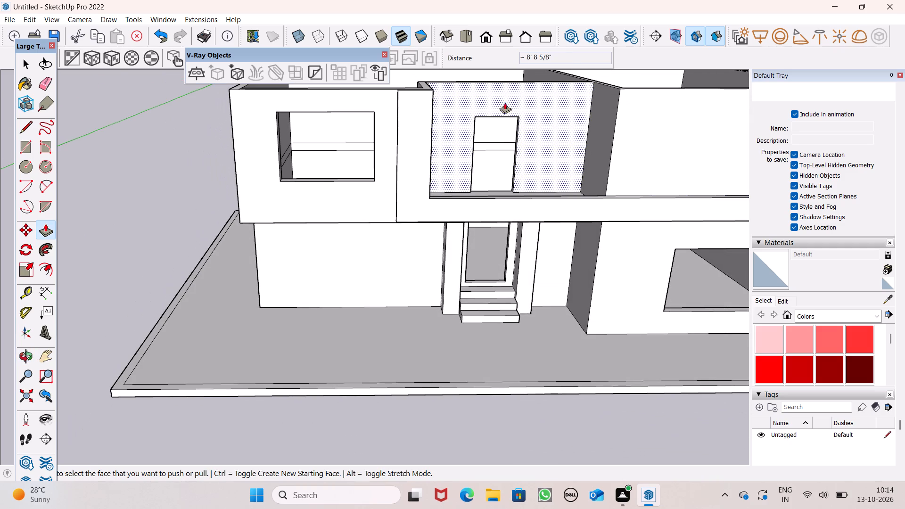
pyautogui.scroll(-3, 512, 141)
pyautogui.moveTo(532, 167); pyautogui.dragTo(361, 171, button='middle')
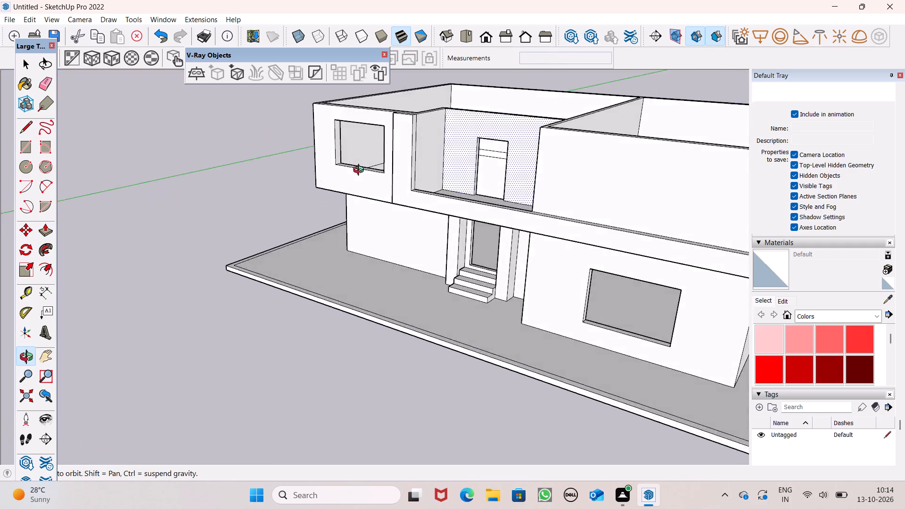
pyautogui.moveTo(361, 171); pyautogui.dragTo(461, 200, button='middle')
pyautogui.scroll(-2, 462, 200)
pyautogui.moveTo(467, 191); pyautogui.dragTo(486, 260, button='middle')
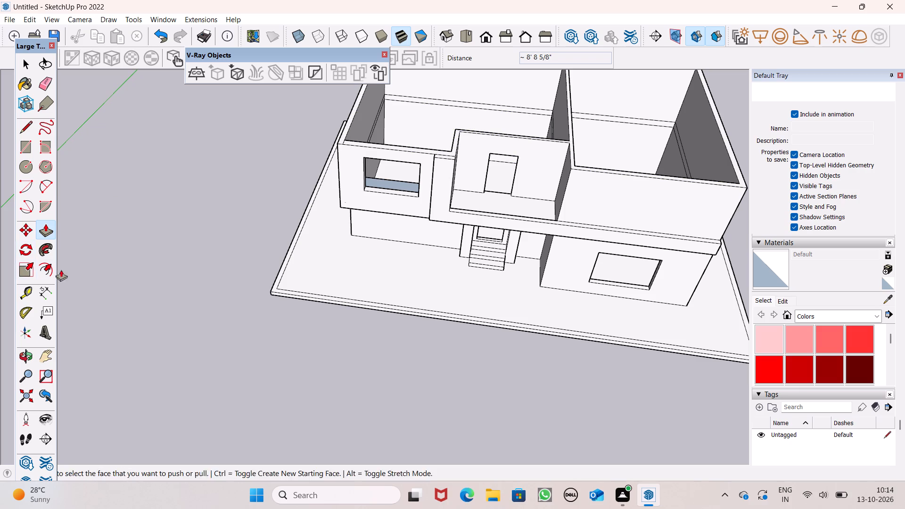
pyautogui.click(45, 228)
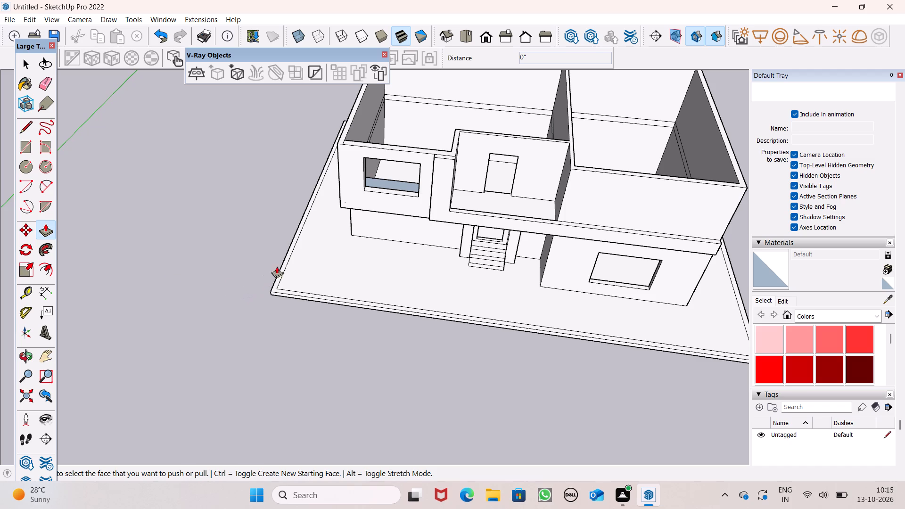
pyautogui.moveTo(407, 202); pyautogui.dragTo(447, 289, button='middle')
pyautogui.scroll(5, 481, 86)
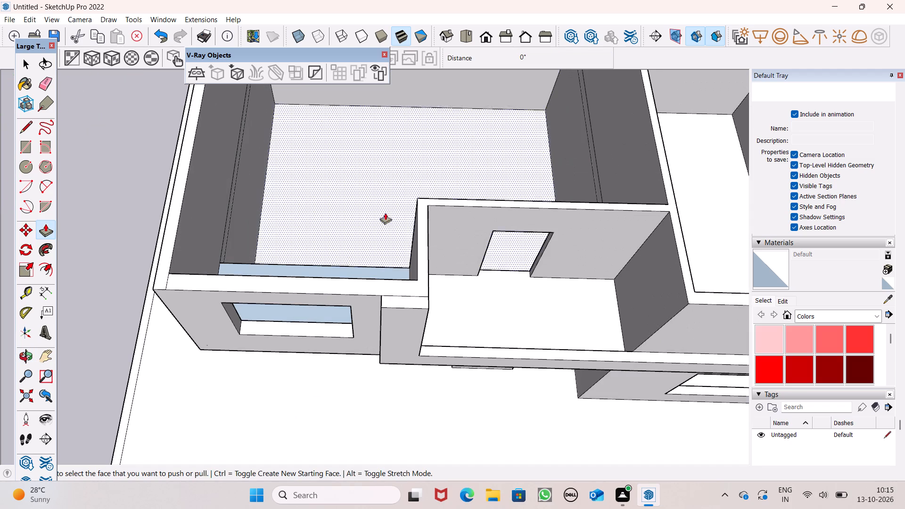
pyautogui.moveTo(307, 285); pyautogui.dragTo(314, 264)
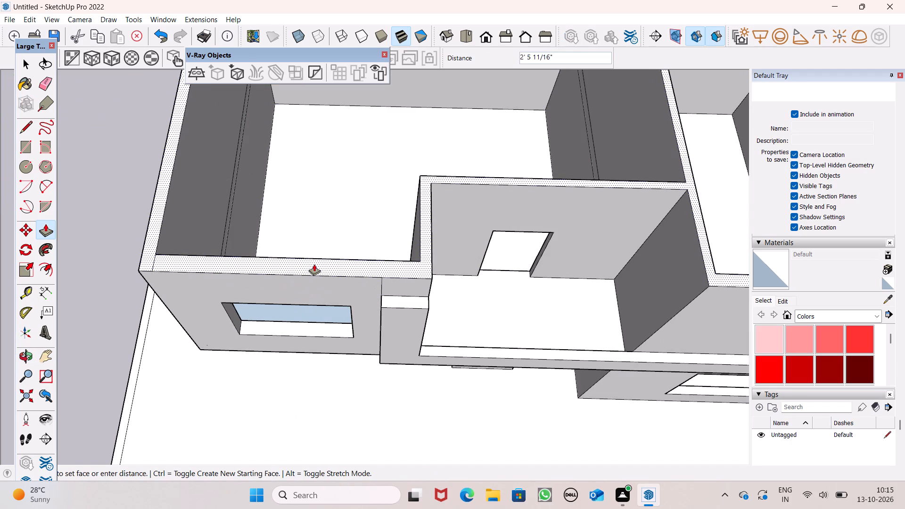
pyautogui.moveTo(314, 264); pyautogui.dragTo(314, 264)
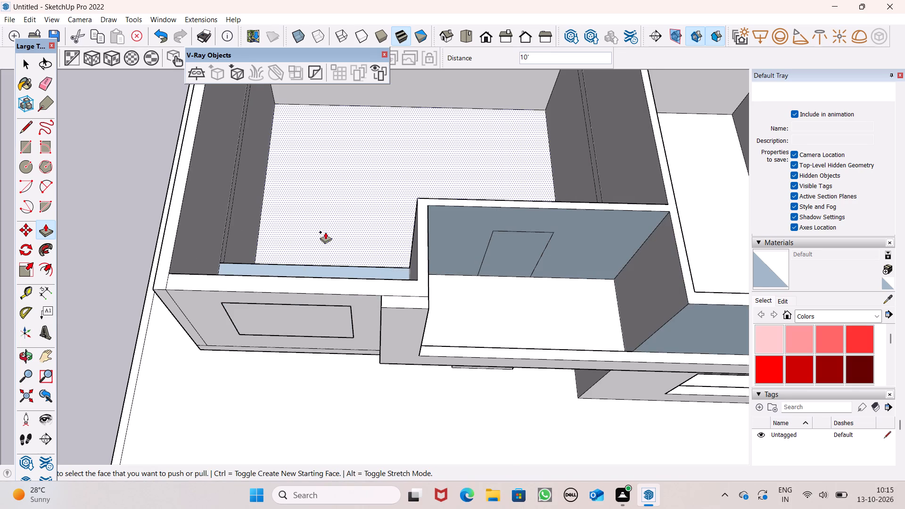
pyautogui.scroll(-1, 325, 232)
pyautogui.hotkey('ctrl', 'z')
# Draw a line across the rear wall's top face where it meets the partition between the two upper rooms.
pyautogui.moveTo(448, 292); pyautogui.dragTo(437, 153, button='middle')
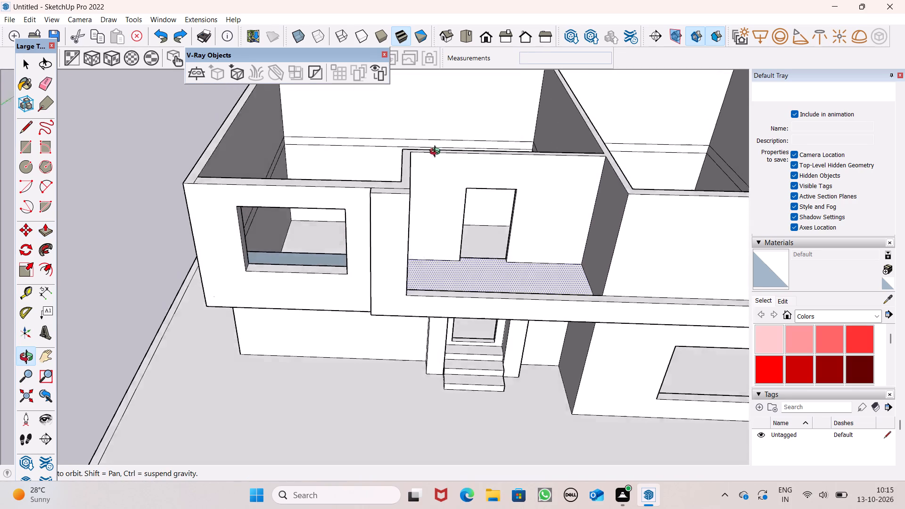
pyautogui.moveTo(437, 153); pyautogui.dragTo(381, 109, button='middle')
pyautogui.scroll(-1, 381, 109)
pyautogui.scroll(-4, 431, 180)
pyautogui.moveTo(621, 209); pyautogui.dragTo(626, 194, button='middle')
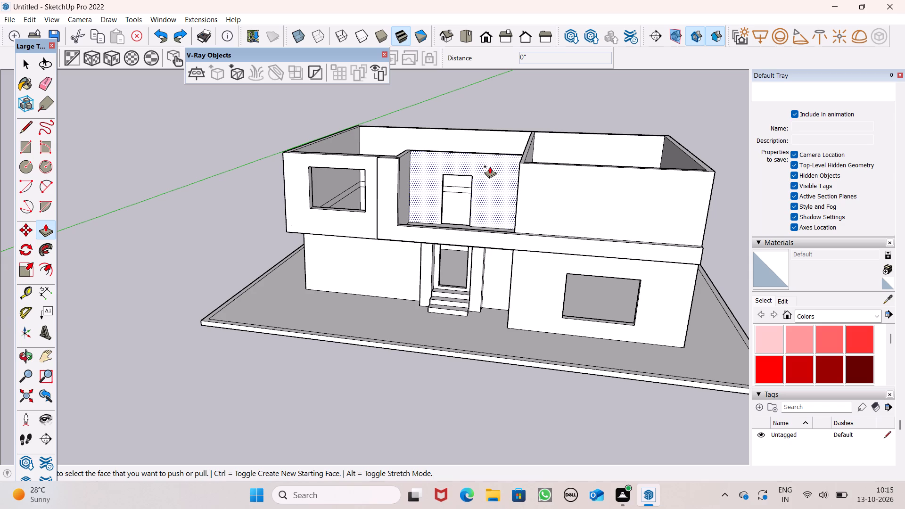
pyautogui.scroll(1, 517, 178)
pyautogui.moveTo(522, 182); pyautogui.dragTo(547, 293, button='middle')
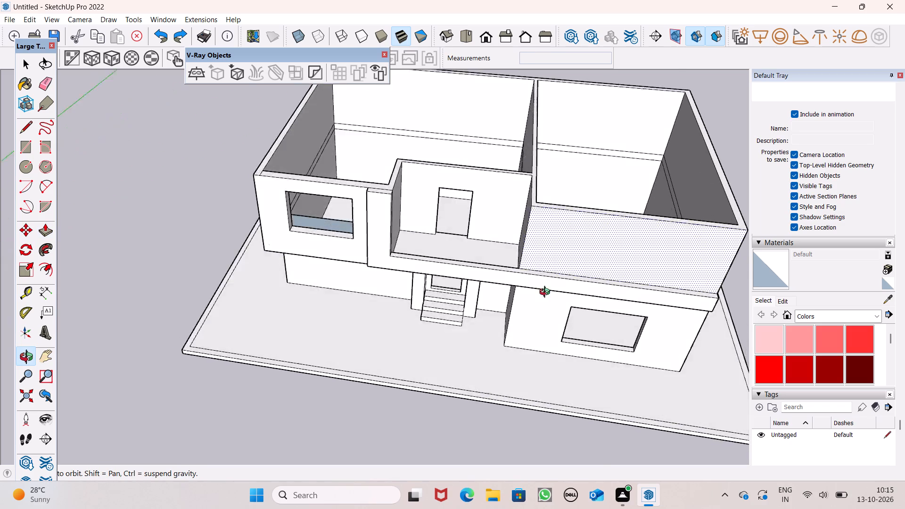
pyautogui.moveTo(547, 293); pyautogui.dragTo(555, 324, button='middle')
pyautogui.scroll(-2, 546, 237)
pyautogui.moveTo(546, 238); pyautogui.dragTo(569, 241, button='middle')
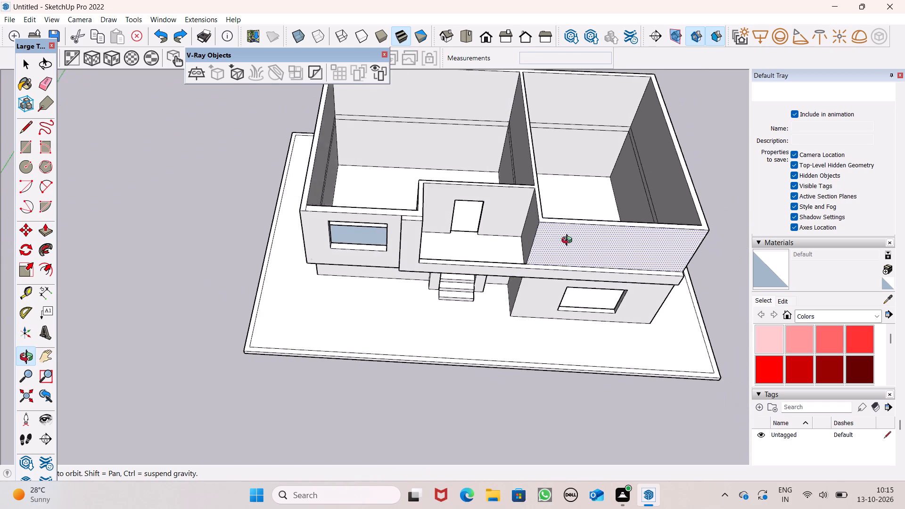
pyautogui.moveTo(569, 241); pyautogui.dragTo(568, 333, button='middle')
pyautogui.scroll(-4, 486, 274)
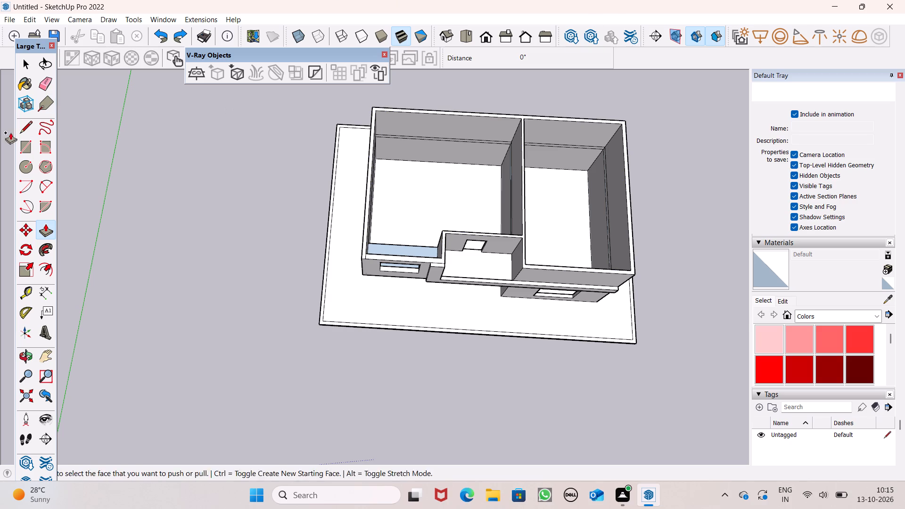
pyautogui.moveTo(26, 123); pyautogui.dragTo(31, 135)
pyautogui.scroll(-2, 60, 217)
pyautogui.scroll(2, 390, 170)
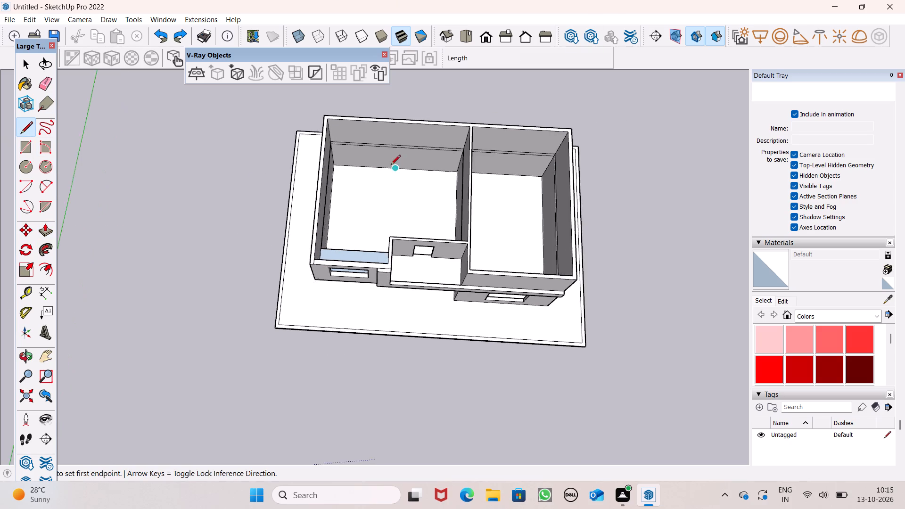
pyautogui.scroll(3, 391, 165)
pyautogui.scroll(9, 511, 101)
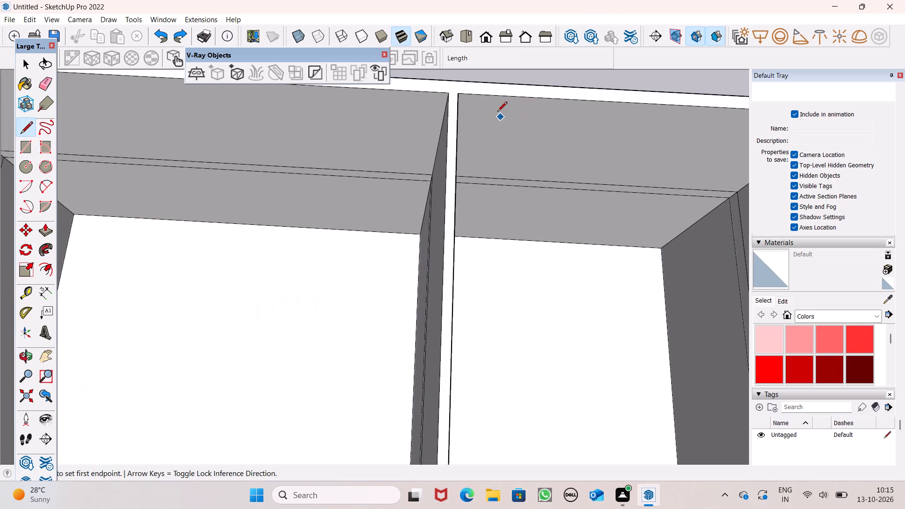
pyautogui.click(449, 94)
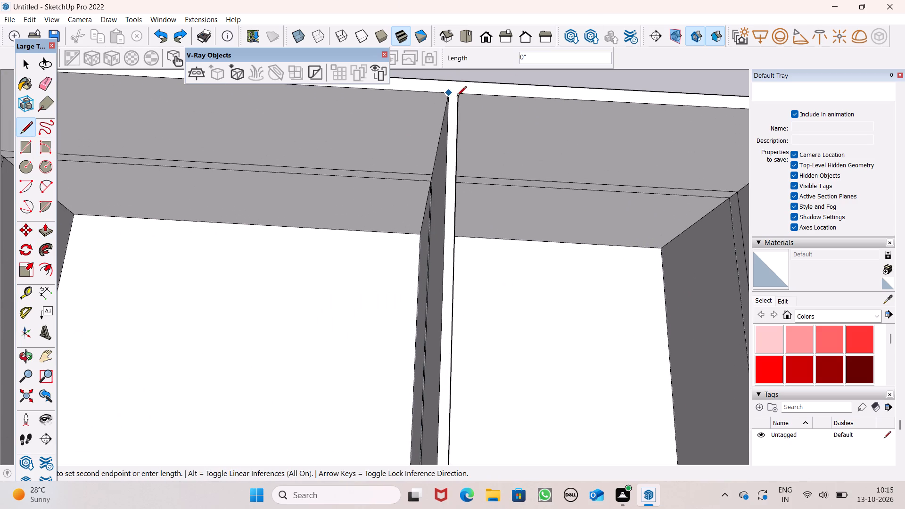
pyautogui.press('space')
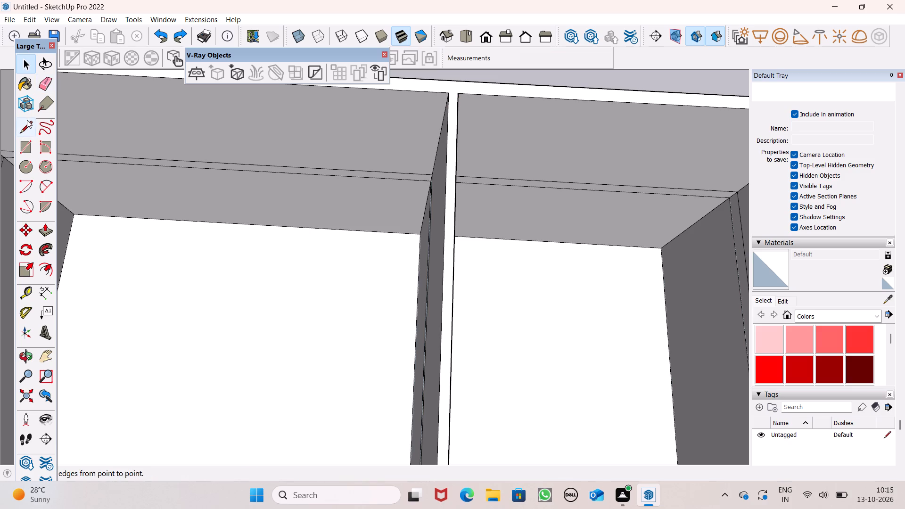
pyautogui.click(27, 120)
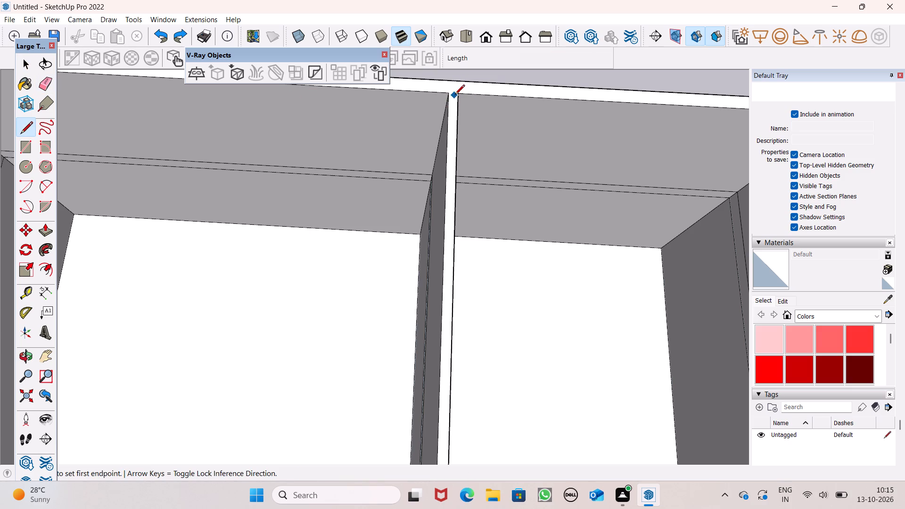
pyautogui.click(461, 94)
pyautogui.click(461, 82)
# Draw a 9" line across the wall top where the partition's front end meets the smaller room's front wall.
pyautogui.scroll(-3, 386, 110)
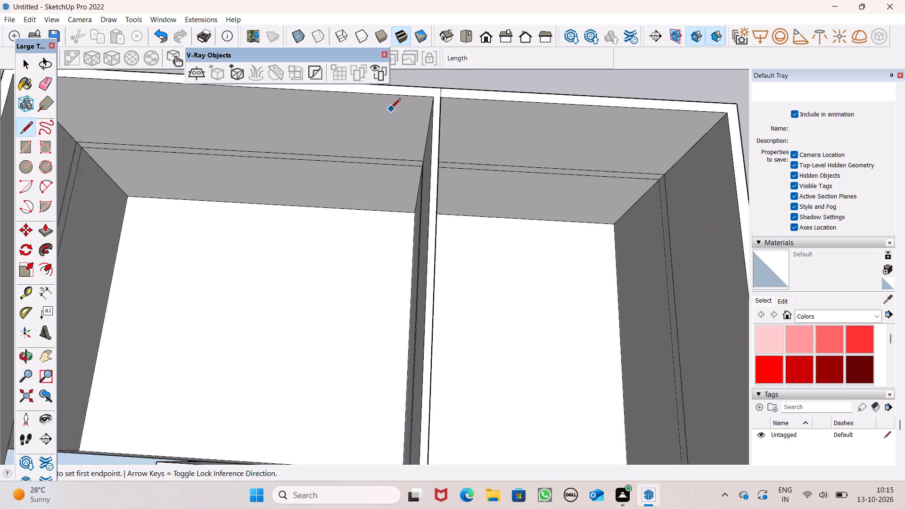
pyautogui.scroll(-9, 391, 109)
pyautogui.scroll(-2, 459, 131)
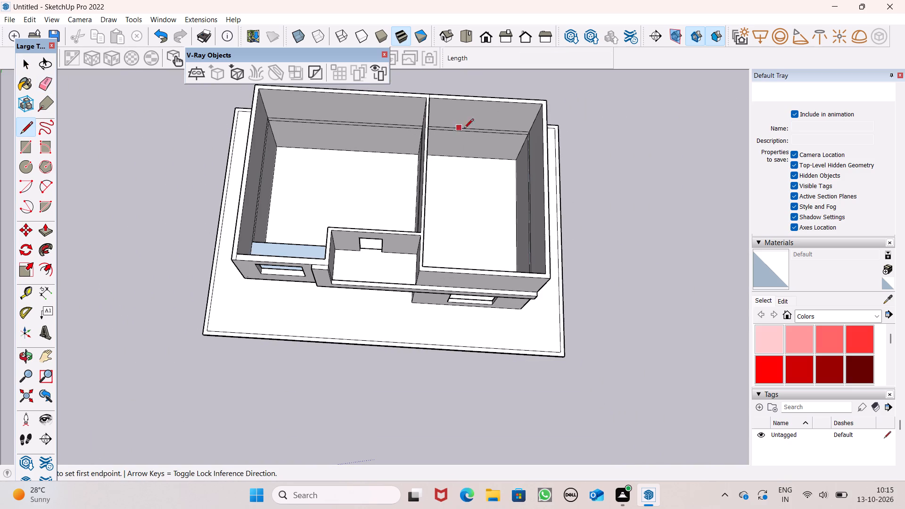
pyautogui.scroll(7, 548, 244)
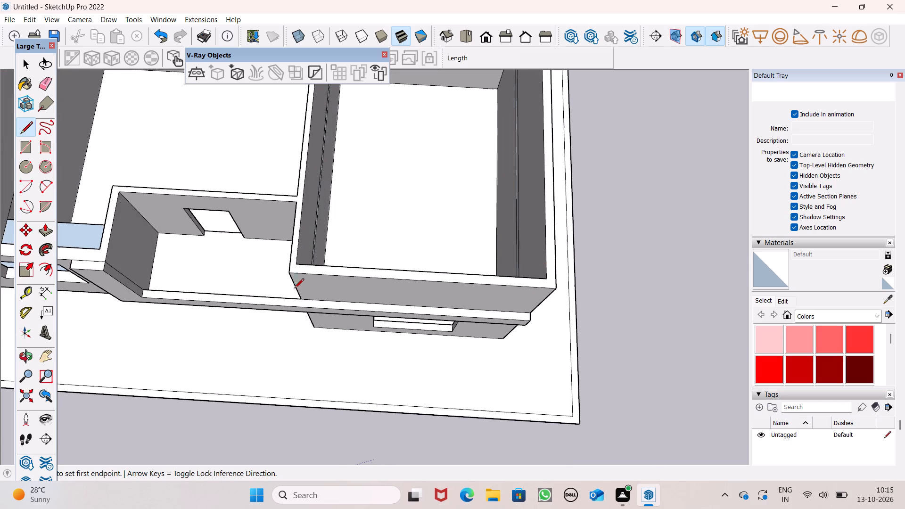
pyautogui.scroll(3, 295, 289)
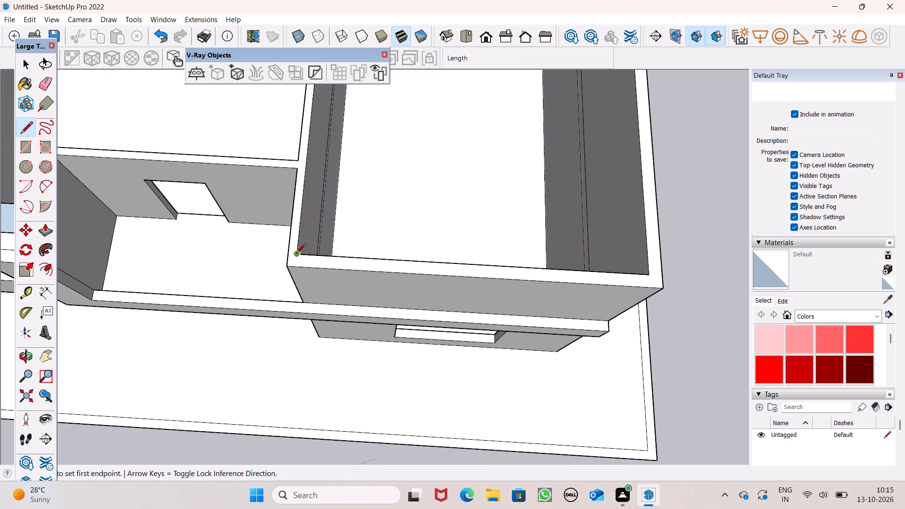
pyautogui.click(296, 254)
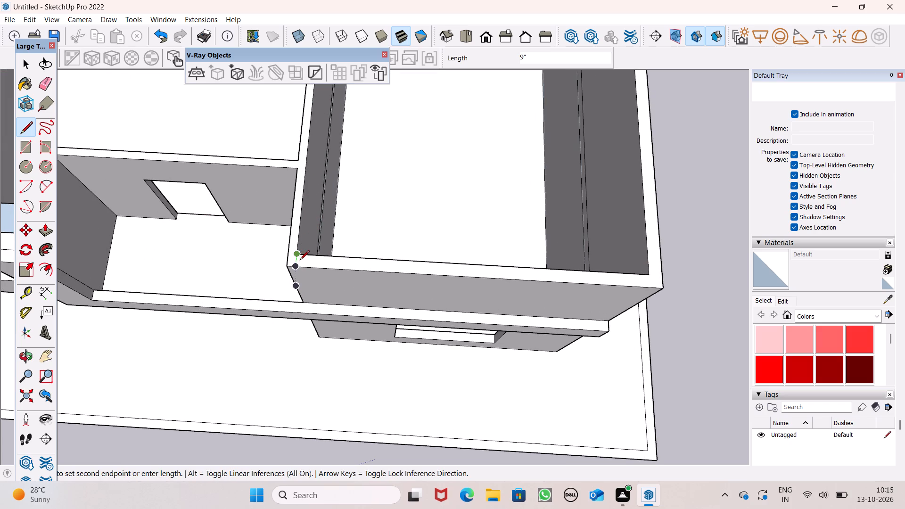
pyautogui.click(299, 264)
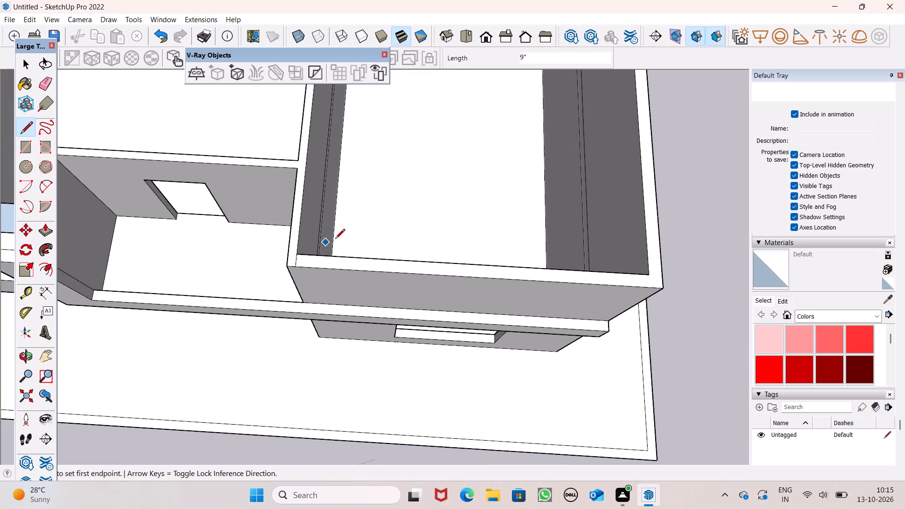
# Raise the top face of the larger upper room's walls, including the balcony recess and partition, by 3'.
pyautogui.scroll(-6, 336, 252)
pyautogui.scroll(-1, 380, 254)
pyautogui.moveTo(330, 258); pyautogui.dragTo(350, 263, button='middle')
pyautogui.scroll(1, 320, 257)
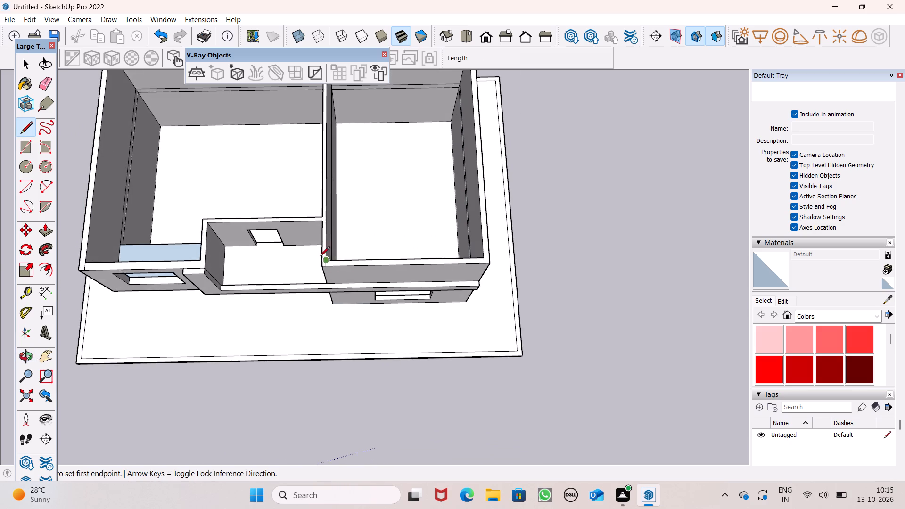
pyautogui.scroll(3, 320, 257)
pyautogui.scroll(-4, 344, 245)
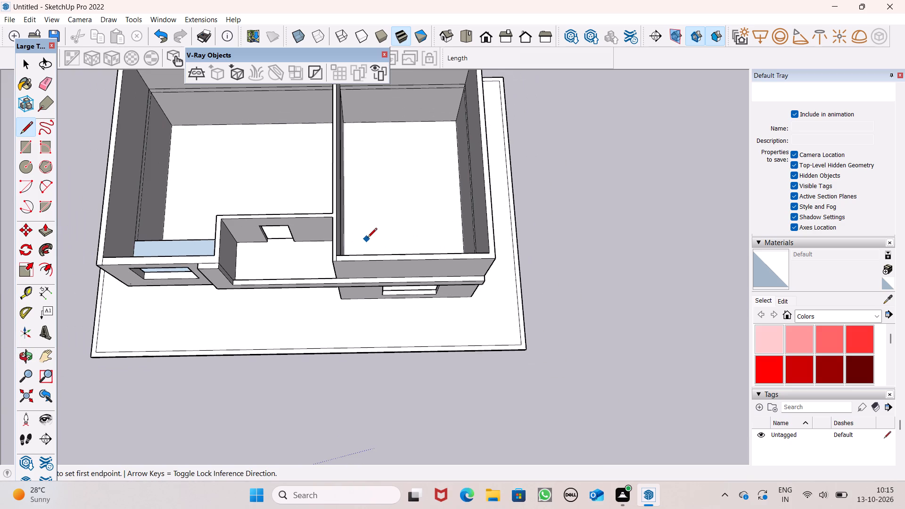
pyautogui.scroll(-3, 367, 247)
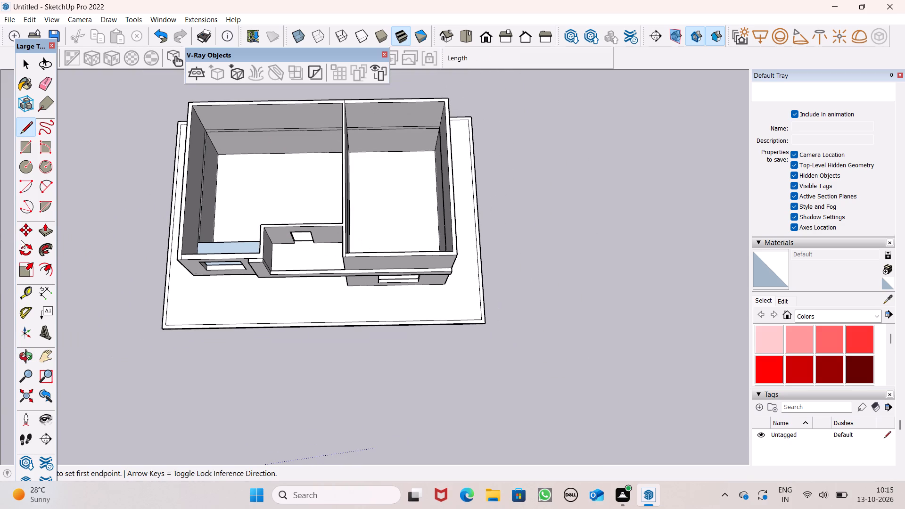
pyautogui.click(52, 230)
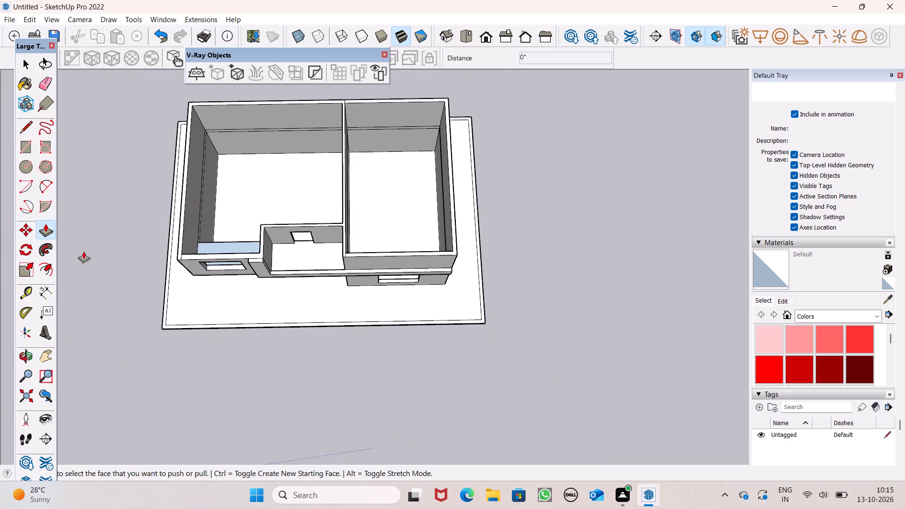
pyautogui.scroll(7, 164, 230)
pyautogui.moveTo(197, 254); pyautogui.dragTo(199, 216)
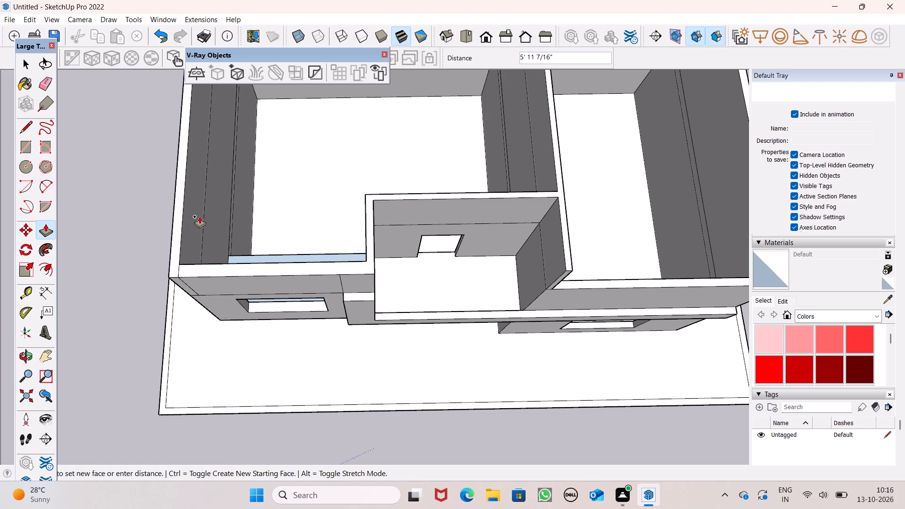
pyautogui.moveTo(199, 216); pyautogui.dragTo(200, 215)
pyautogui.write("3'")
pyautogui.press('Return')
# Raise the larger upper room's connected wall tops by a further 3'.
pyautogui.scroll(1, 184, 223)
pyautogui.scroll(-1, 184, 223)
pyautogui.moveTo(298, 259); pyautogui.dragTo(280, 0, button='middle')
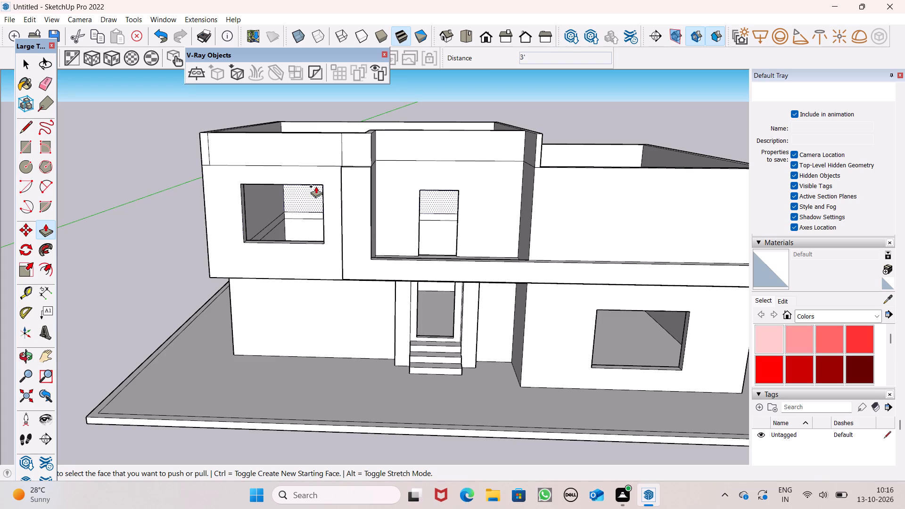
pyautogui.scroll(1, 392, 117)
pyautogui.moveTo(393, 117); pyautogui.dragTo(446, 299, button='middle')
pyautogui.scroll(2, 337, 235)
pyautogui.moveTo(388, 268); pyautogui.dragTo(389, 242)
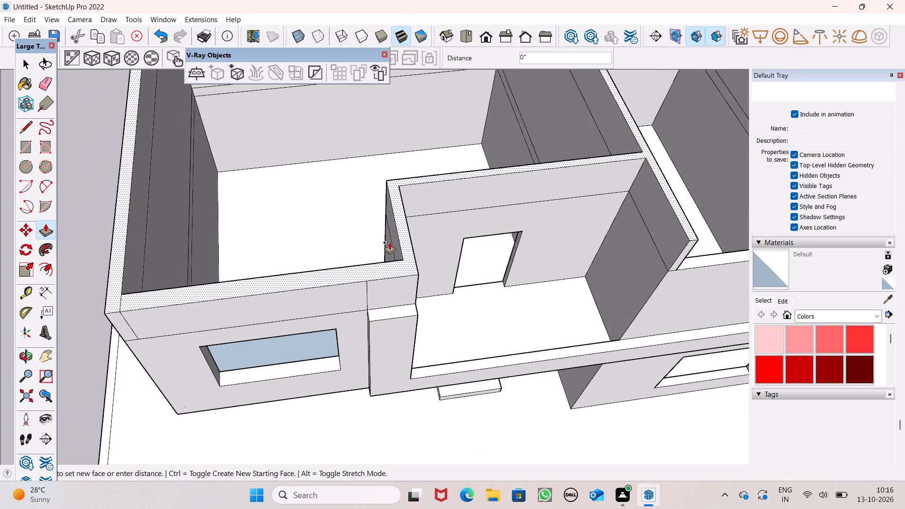
pyautogui.moveTo(389, 242); pyautogui.dragTo(388, 244)
pyautogui.press('space')
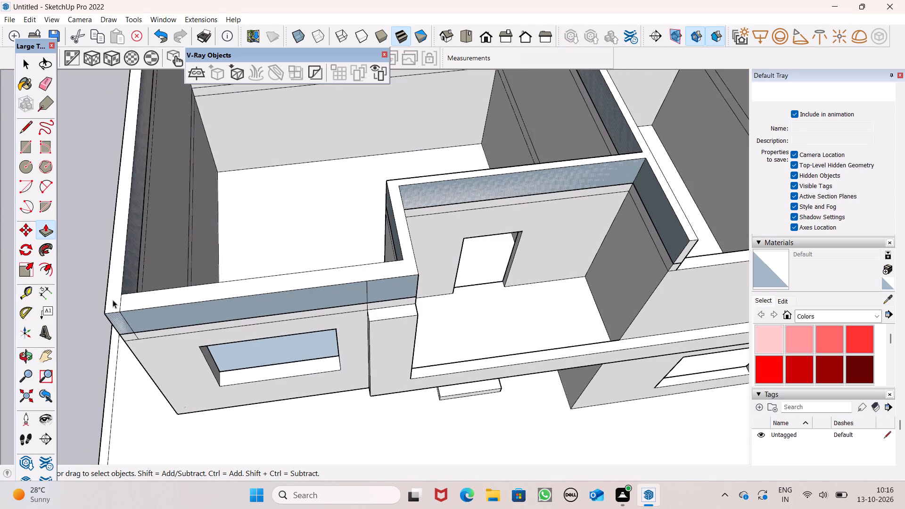
pyautogui.click(44, 229)
pyautogui.moveTo(213, 293); pyautogui.dragTo(215, 282)
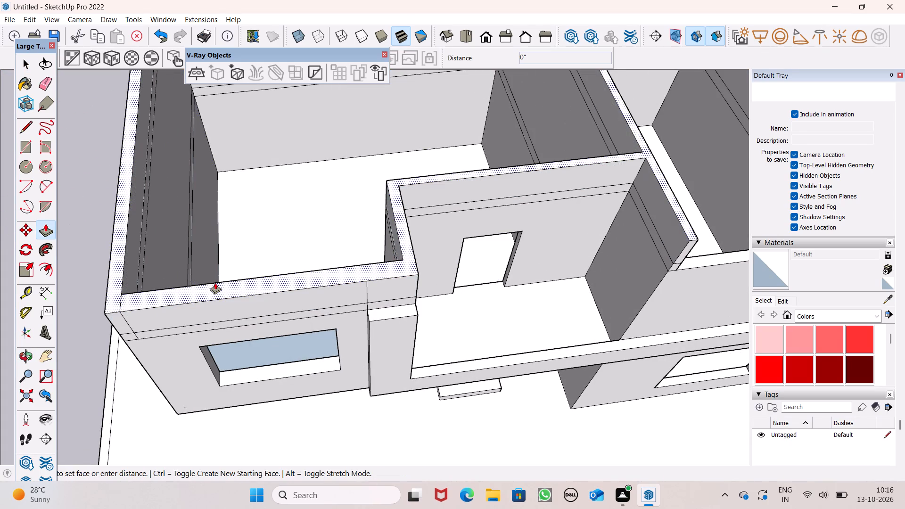
pyautogui.moveTo(215, 282); pyautogui.dragTo(190, 271)
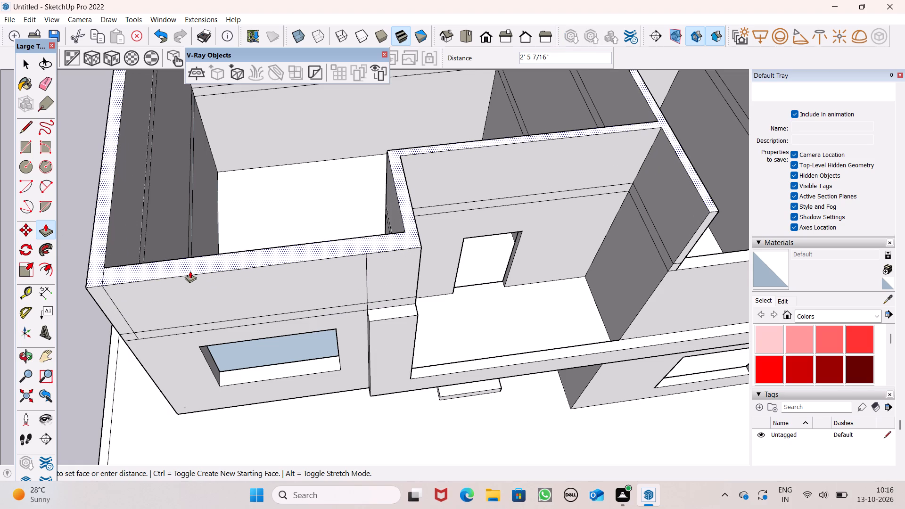
pyautogui.write("3'")
pyautogui.moveTo(190, 271); pyautogui.dragTo(189, 271)
pyautogui.press('Return')
pyautogui.scroll(-1, 183, 271)
pyautogui.scroll(1, 183, 271)
pyautogui.scroll(-1, 183, 271)
pyautogui.moveTo(212, 276); pyautogui.dragTo(173, 151, button='middle')
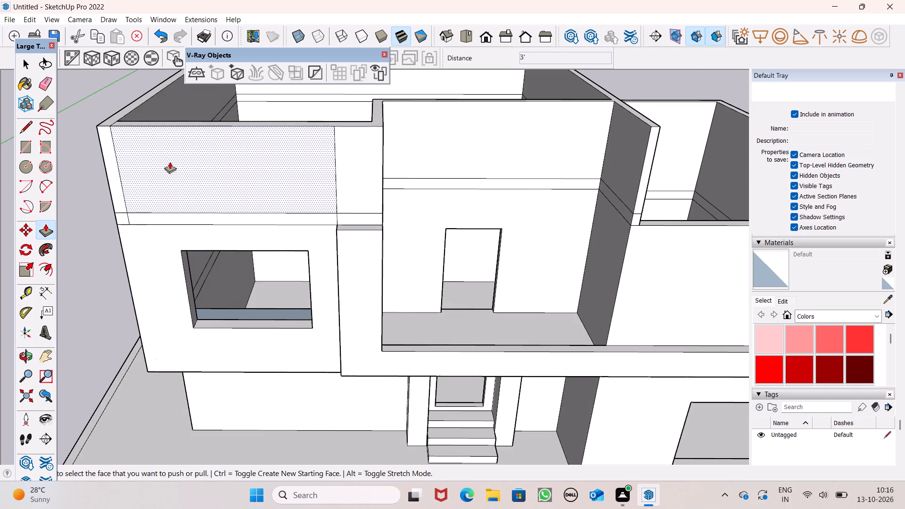
# Examine the front facade, balcony recess and stepped upper wall heights from eye level and from above.
pyautogui.press('space')
pyautogui.click(47, 225)
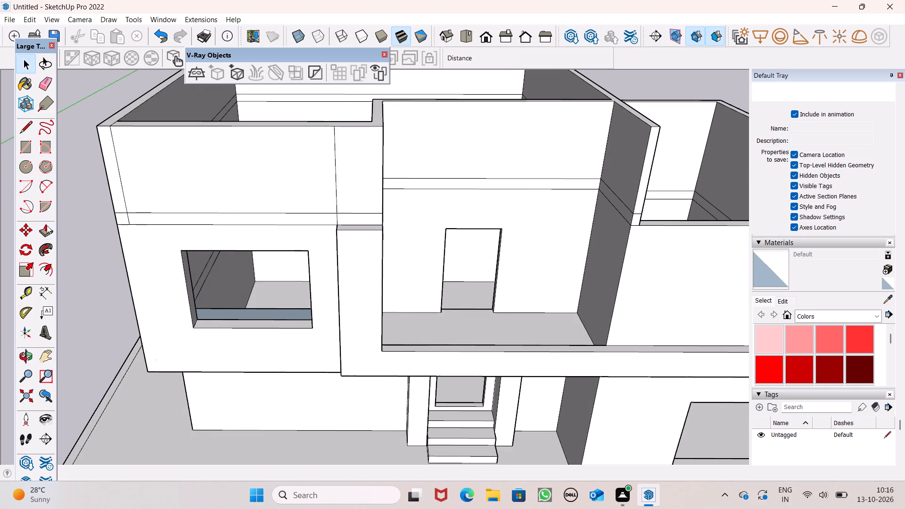
pyautogui.scroll(-2, 68, 241)
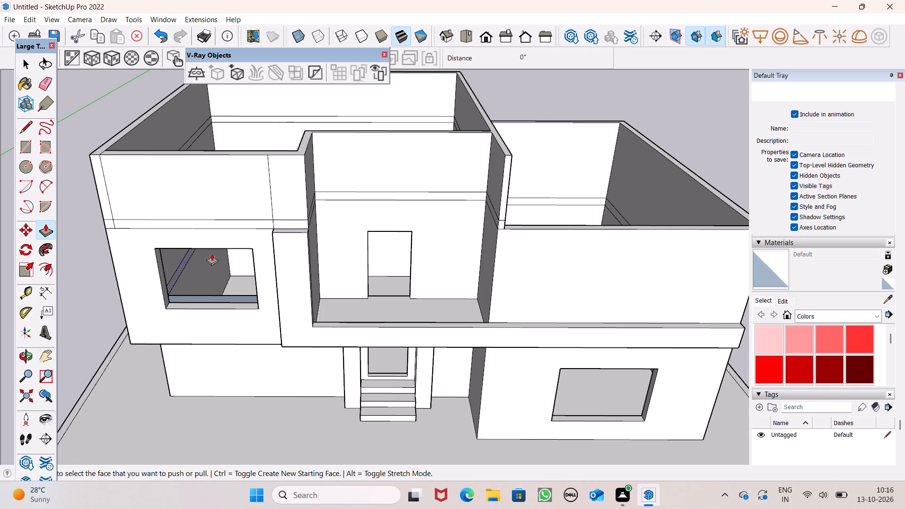
pyautogui.moveTo(353, 212); pyautogui.dragTo(311, 119, button='middle')
pyautogui.moveTo(301, 213); pyautogui.dragTo(276, 196, button='middle')
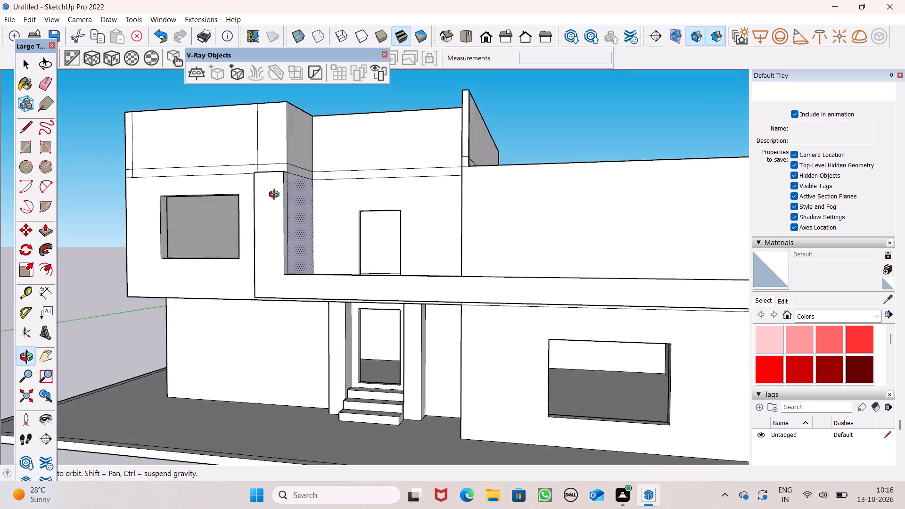
pyautogui.moveTo(276, 196); pyautogui.dragTo(446, 328, button='middle')
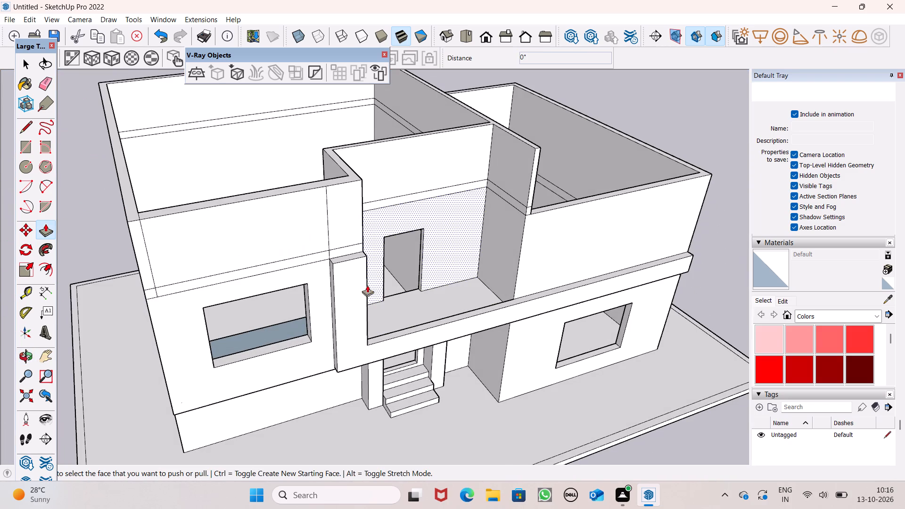
pyautogui.scroll(-2, 299, 271)
pyautogui.moveTo(704, 173); pyautogui.dragTo(600, 0, button='middle')
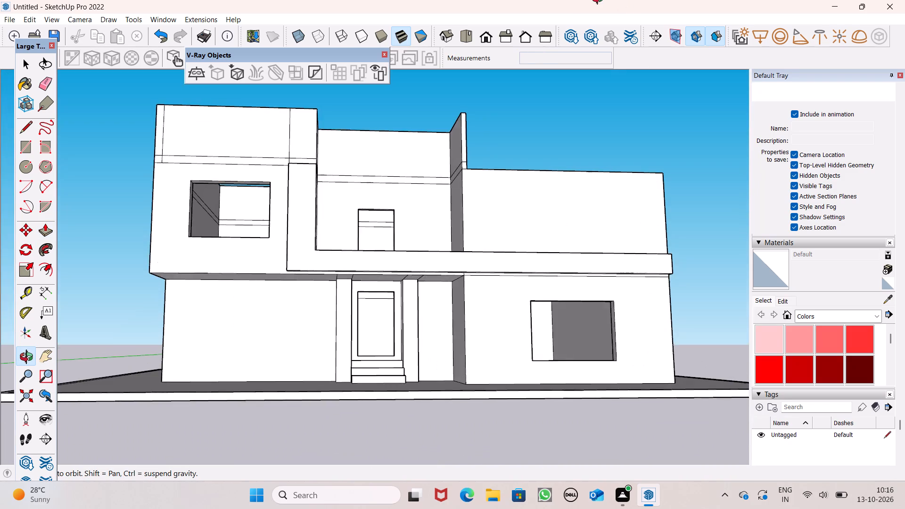
pyautogui.moveTo(600, 0); pyautogui.dragTo(575, 74, button='middle')
pyautogui.scroll(4, 523, 214)
pyautogui.scroll(-3, 587, 168)
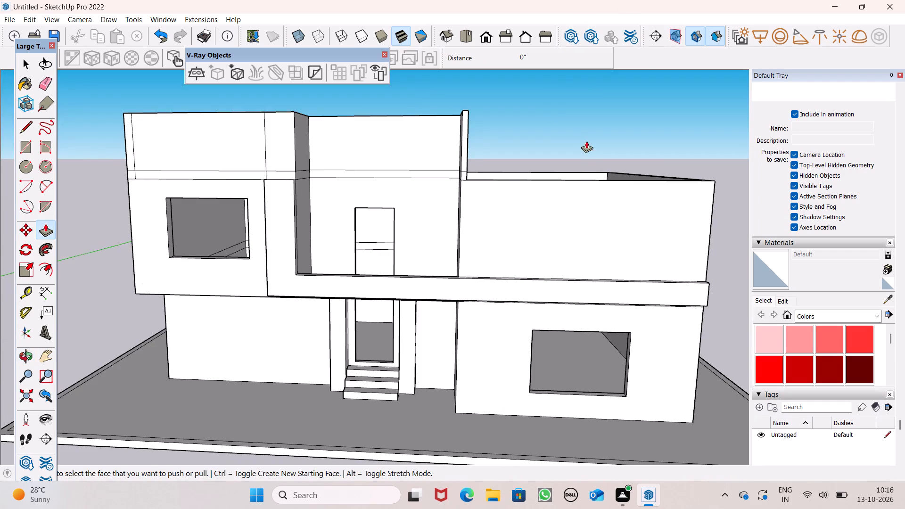
pyautogui.moveTo(586, 141); pyautogui.dragTo(584, 206, button='middle')
pyautogui.scroll(4, 385, 196)
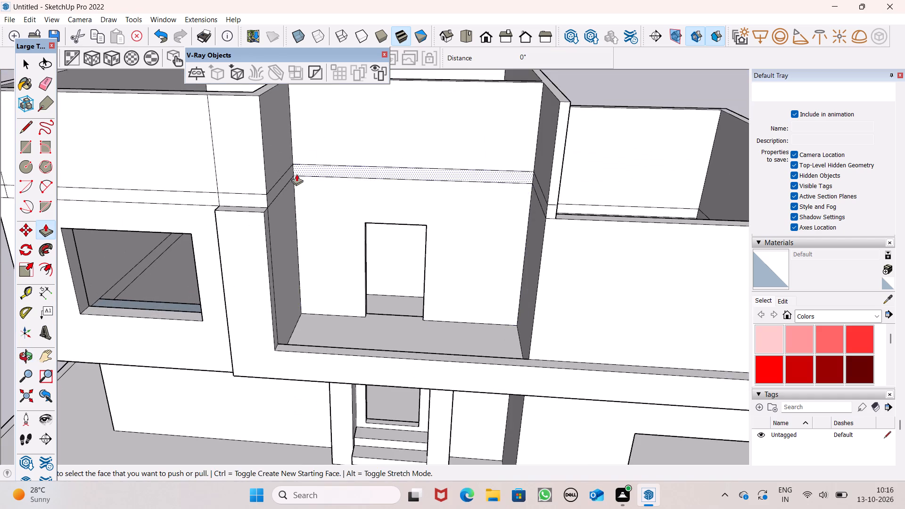
pyautogui.scroll(-3, 296, 174)
pyautogui.moveTo(574, 237); pyautogui.dragTo(568, 220, button='middle')
pyautogui.scroll(-3, 522, 216)
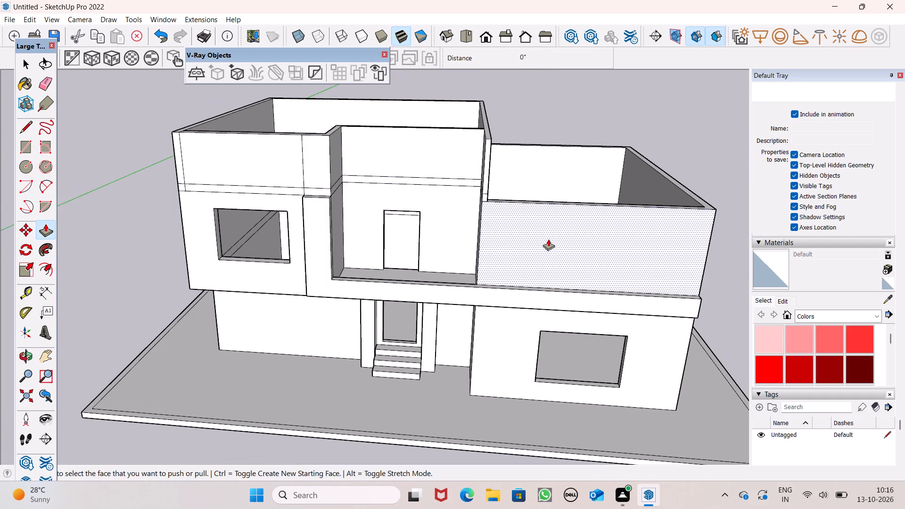
# Raise the smaller upper room's wall top by about 1' with Push/Pull.
pyautogui.moveTo(564, 223); pyautogui.dragTo(551, 296, button='middle')
pyautogui.scroll(4, 502, 222)
pyautogui.scroll(-1, 500, 248)
pyautogui.scroll(1, 500, 251)
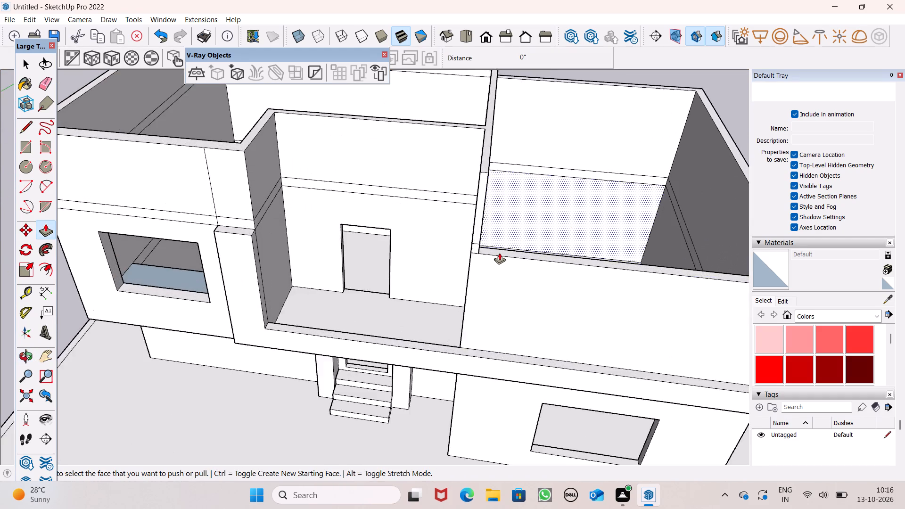
pyautogui.moveTo(494, 258); pyautogui.dragTo(489, 247)
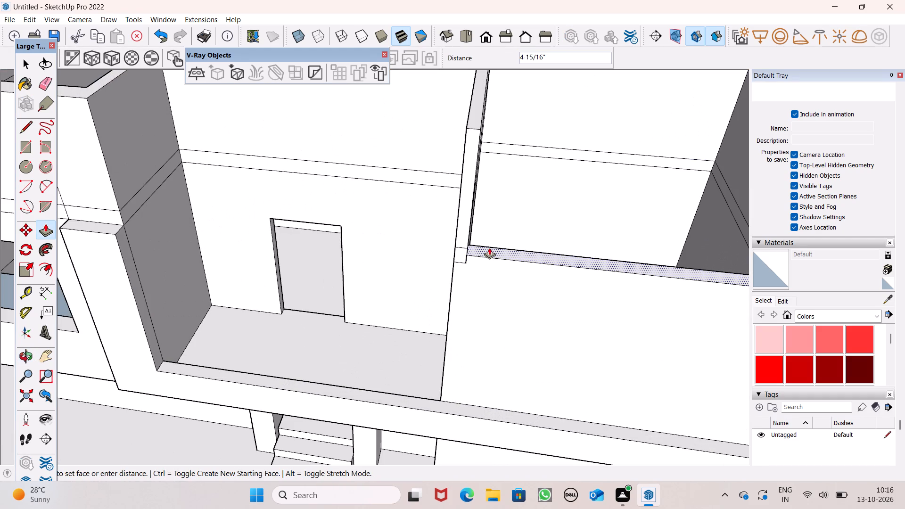
pyautogui.moveTo(489, 247); pyautogui.dragTo(483, 236)
pyautogui.scroll(-4, 480, 196)
pyautogui.moveTo(506, 238); pyautogui.dragTo(503, 177, button='middle')
pyautogui.scroll(1, 503, 180)
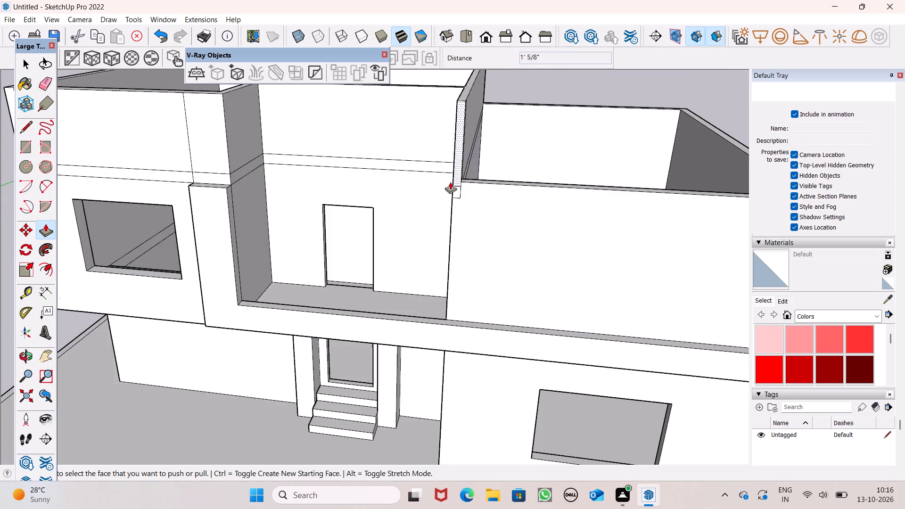
pyautogui.scroll(-6, 450, 181)
# Draw a window rectangle about 8' by 5' 8" on the smaller upper room's front wall, above the ground-floor window.
pyautogui.click(20, 150)
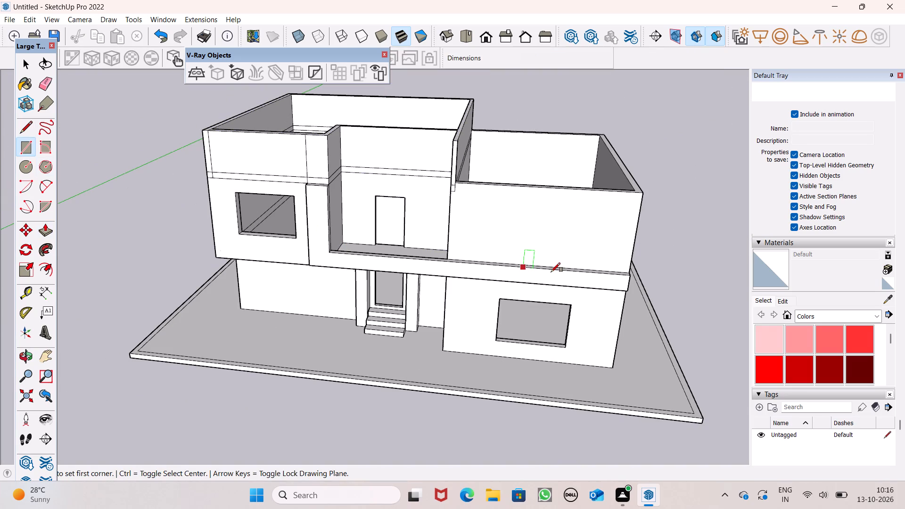
pyautogui.moveTo(521, 266); pyautogui.dragTo(550, 229, button='middle')
pyautogui.scroll(5, 549, 216)
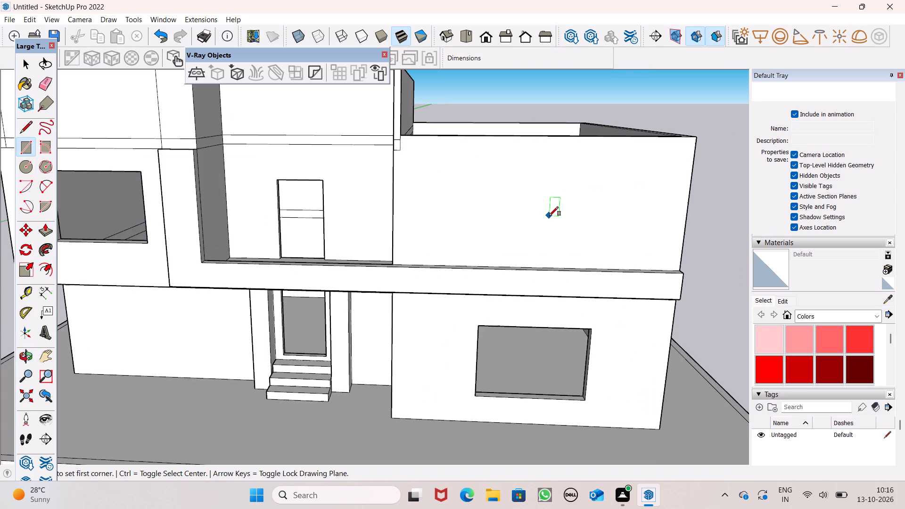
pyautogui.scroll(3, 667, 194)
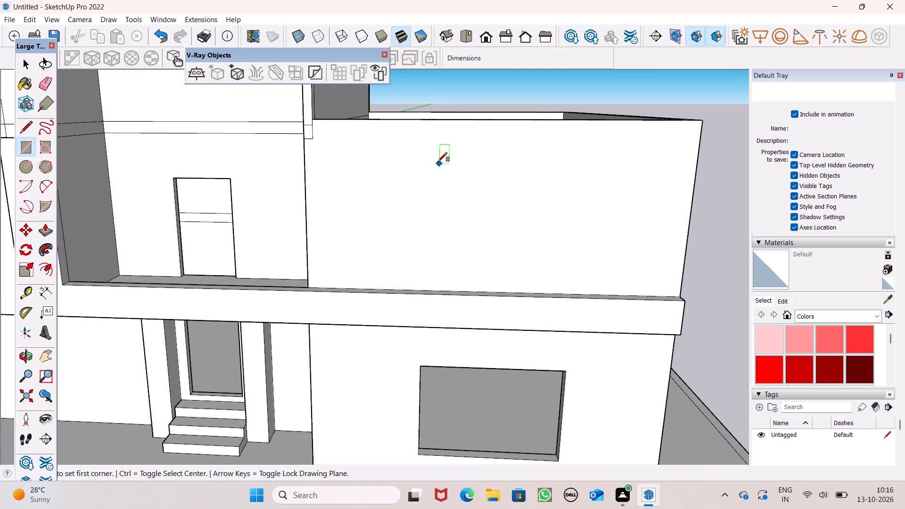
pyautogui.click(425, 151)
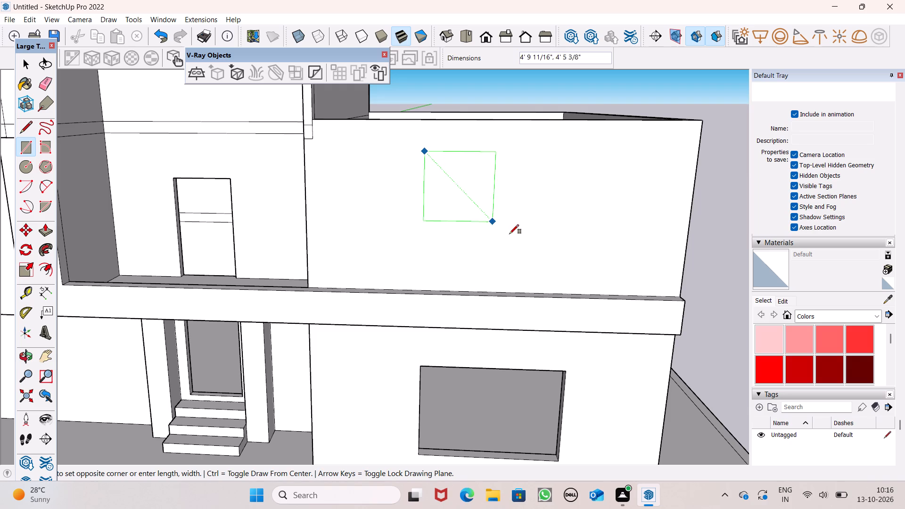
pyautogui.click(564, 254)
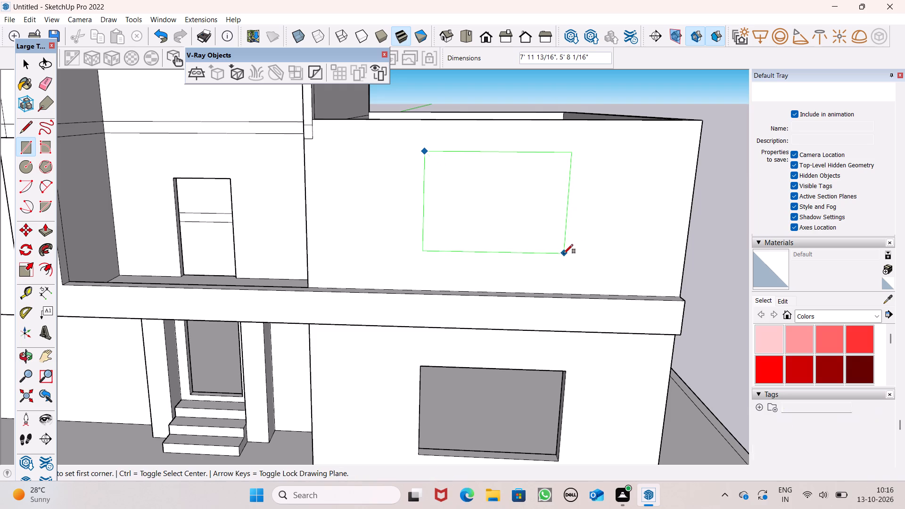
# Push the rectangle 9" through the smaller upper room's front wall to cut the window opening.
pyautogui.click(41, 230)
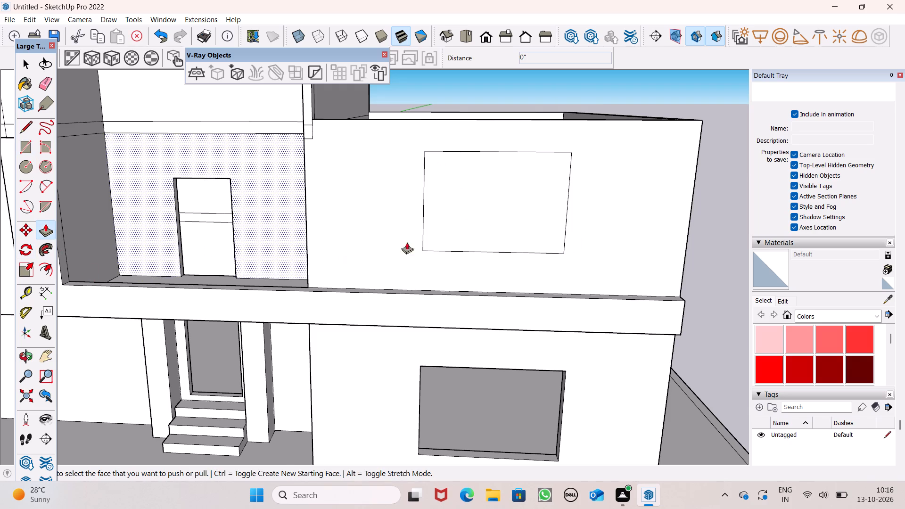
pyautogui.moveTo(460, 233); pyautogui.dragTo(493, 172)
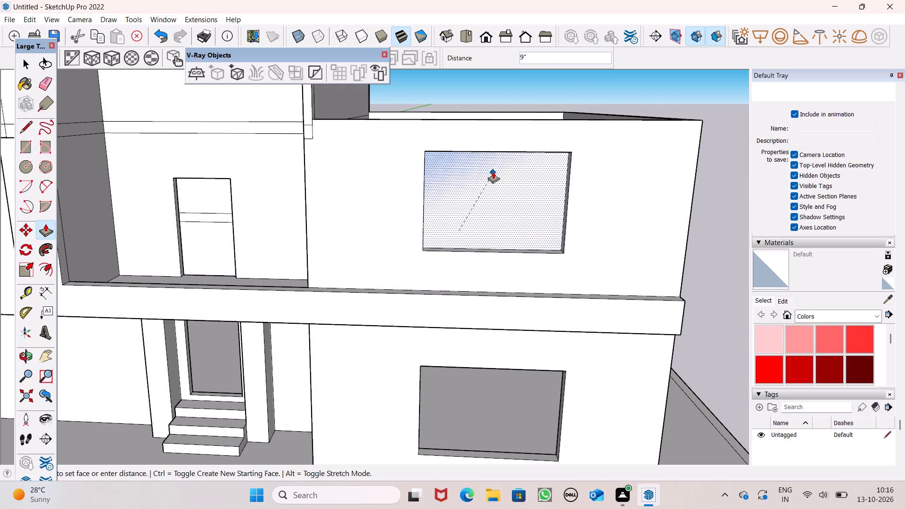
pyautogui.moveTo(493, 172); pyautogui.dragTo(493, 171)
# Erase the leftover edges on the partition's front end where it meets the smaller upper room's front wall.
pyautogui.scroll(-3, 502, 244)
pyautogui.moveTo(544, 277); pyautogui.dragTo(223, 423, button='middle')
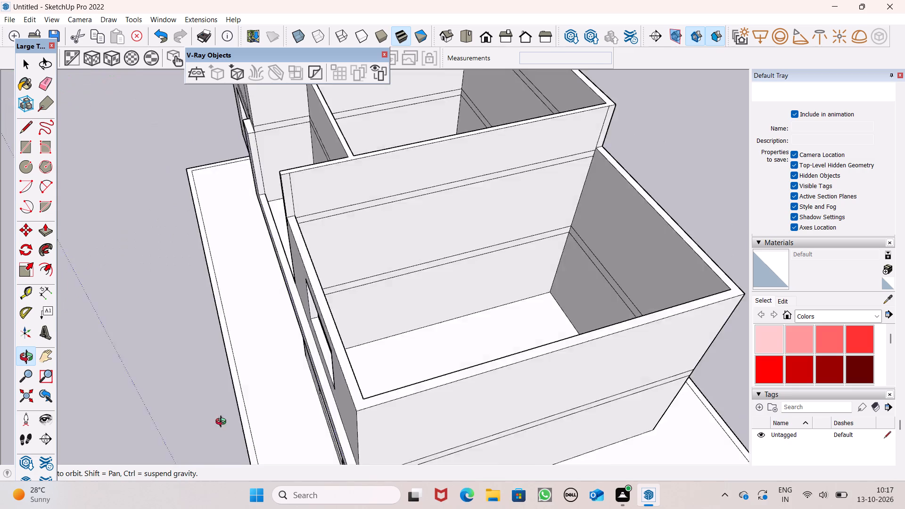
pyautogui.moveTo(223, 423); pyautogui.dragTo(536, 265, button='middle')
pyautogui.scroll(-2, 452, 222)
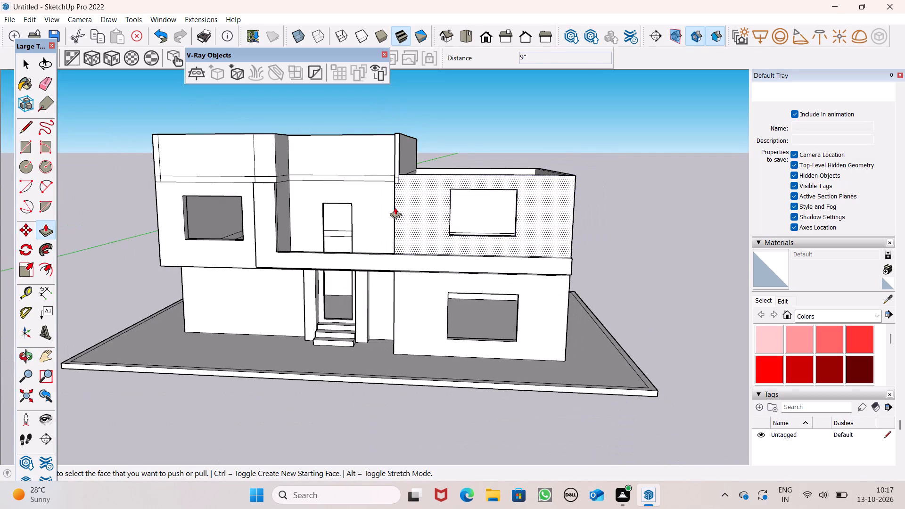
pyautogui.scroll(7, 395, 206)
pyautogui.click(47, 89)
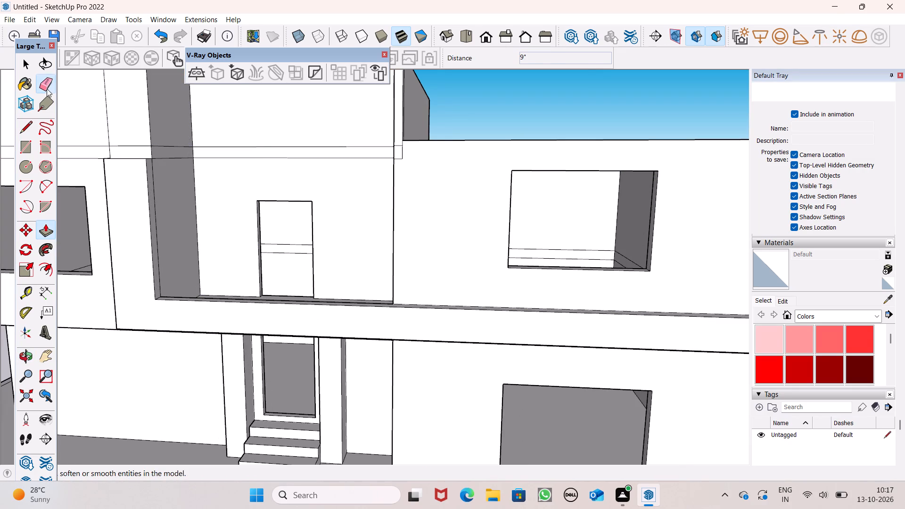
pyautogui.moveTo(347, 167); pyautogui.dragTo(490, 218, button='middle')
pyautogui.scroll(9, 519, 181)
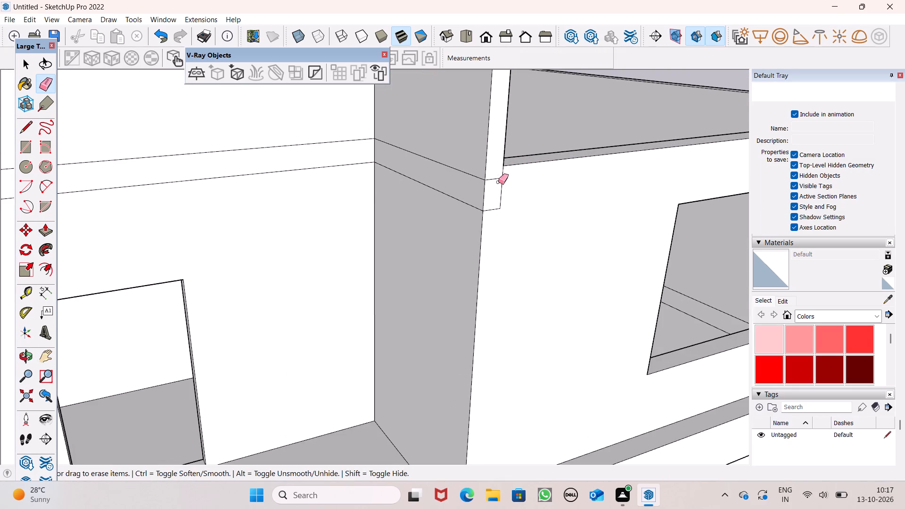
pyautogui.moveTo(497, 174); pyautogui.dragTo(492, 180)
pyautogui.moveTo(495, 184); pyautogui.dragTo(488, 208)
pyautogui.moveTo(514, 173); pyautogui.dragTo(495, 174)
pyautogui.scroll(-2, 546, 176)
pyautogui.moveTo(557, 189); pyautogui.dragTo(428, 175, button='middle')
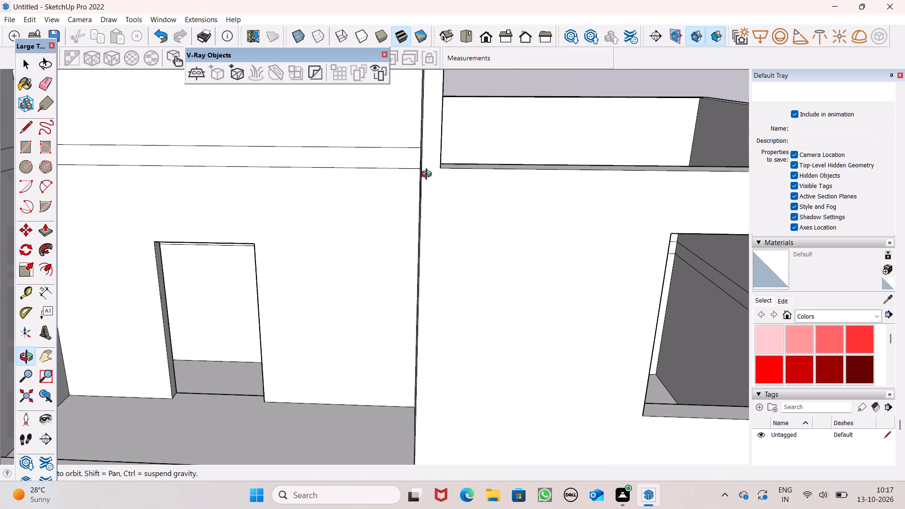
pyautogui.moveTo(428, 175); pyautogui.dragTo(428, 175, button='middle')
pyautogui.scroll(-5, 536, 187)
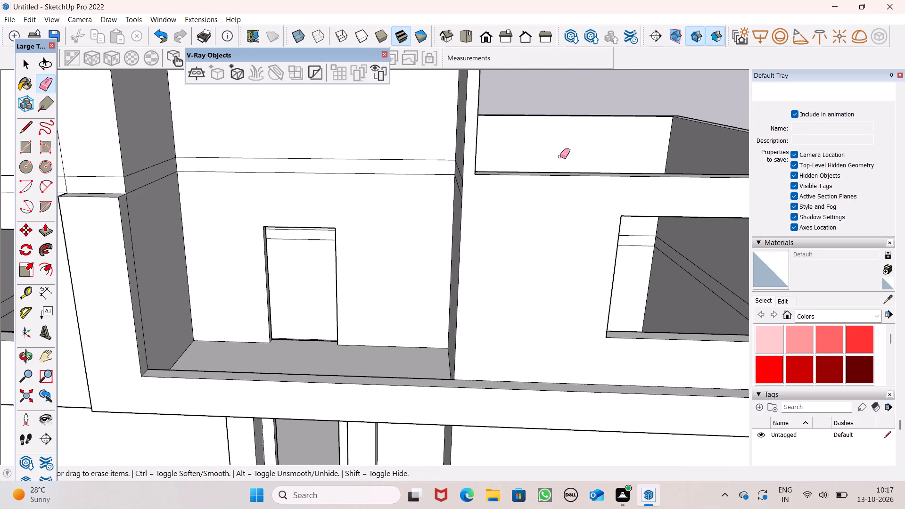
pyautogui.press('space')
# Raise the top of the balcony band's upright end, beside the larger room's window, by 9 1/8".
pyautogui.scroll(-5, 538, 174)
pyautogui.moveTo(363, 200); pyautogui.dragTo(297, 280, button='middle')
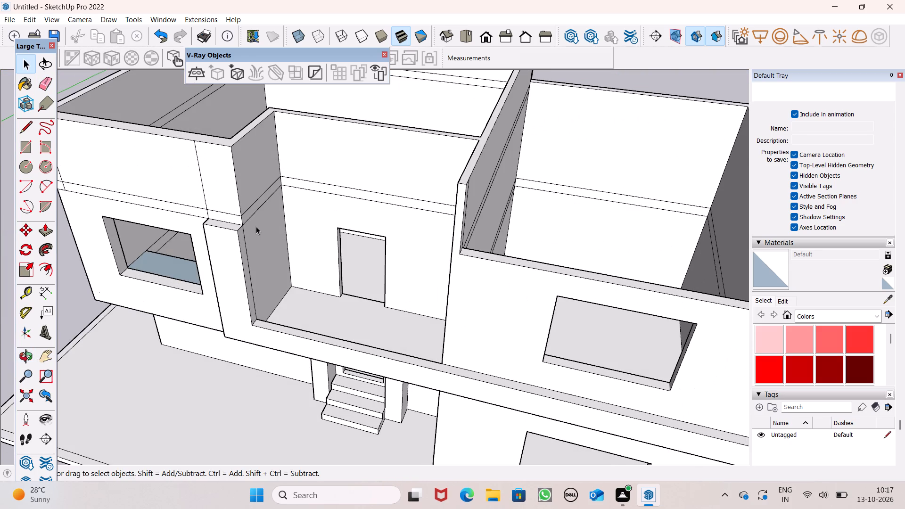
pyautogui.moveTo(267, 227); pyautogui.dragTo(271, 227, button='middle')
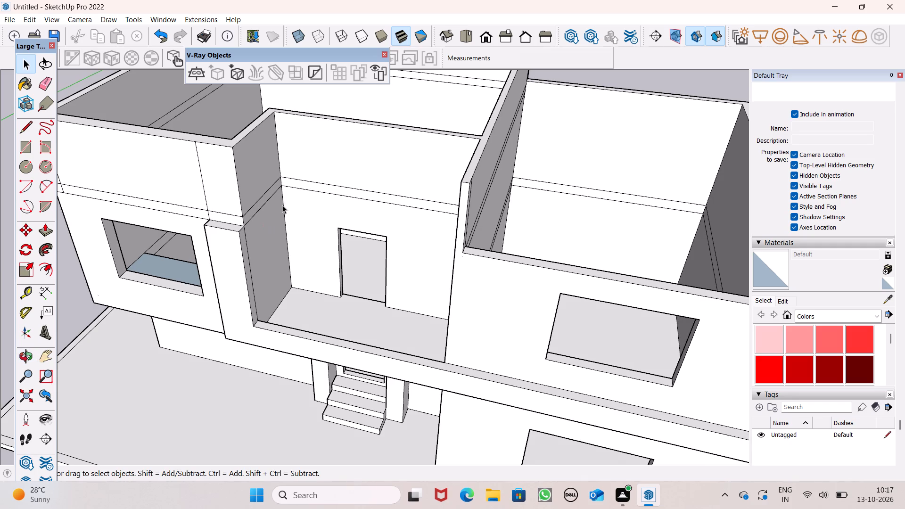
pyautogui.moveTo(286, 197); pyautogui.dragTo(316, 192, button='middle')
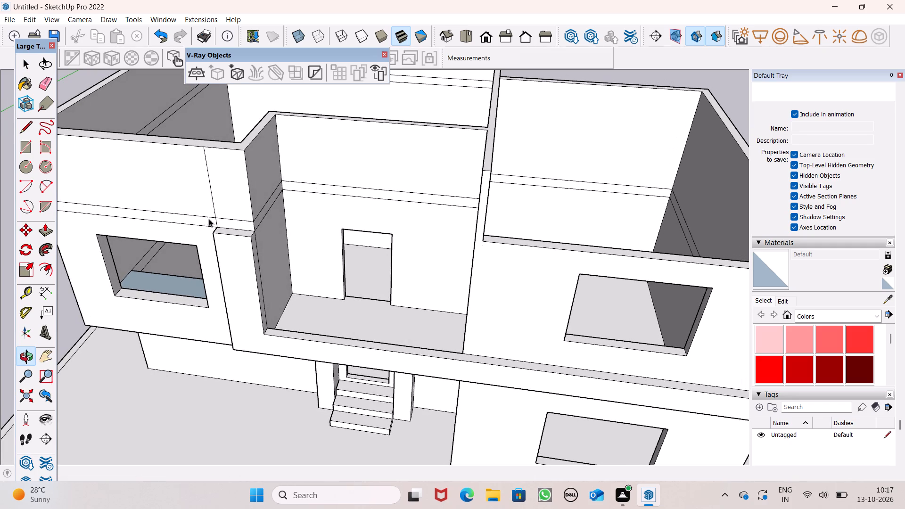
pyautogui.click(46, 236)
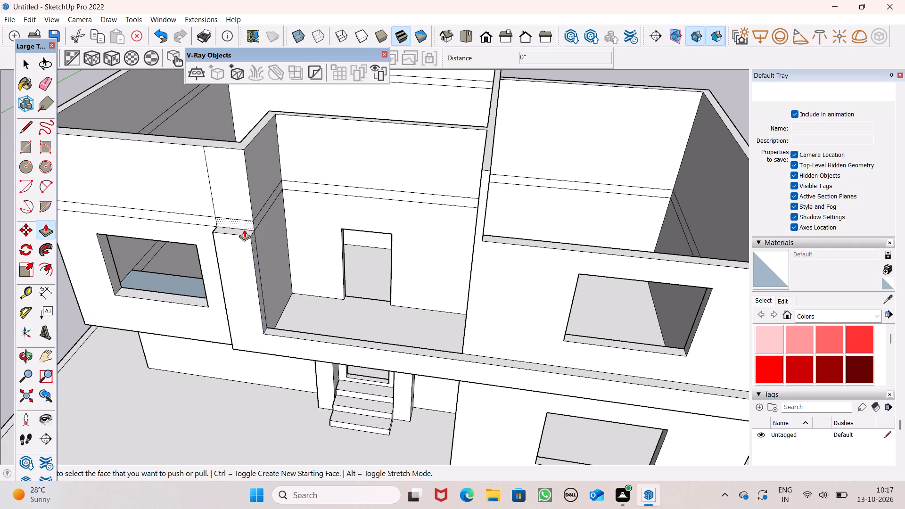
pyautogui.moveTo(237, 230); pyautogui.dragTo(235, 212)
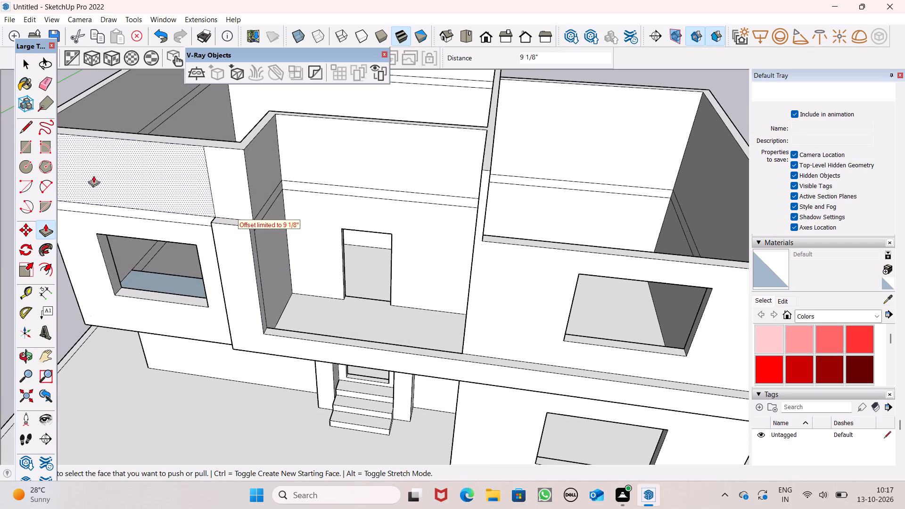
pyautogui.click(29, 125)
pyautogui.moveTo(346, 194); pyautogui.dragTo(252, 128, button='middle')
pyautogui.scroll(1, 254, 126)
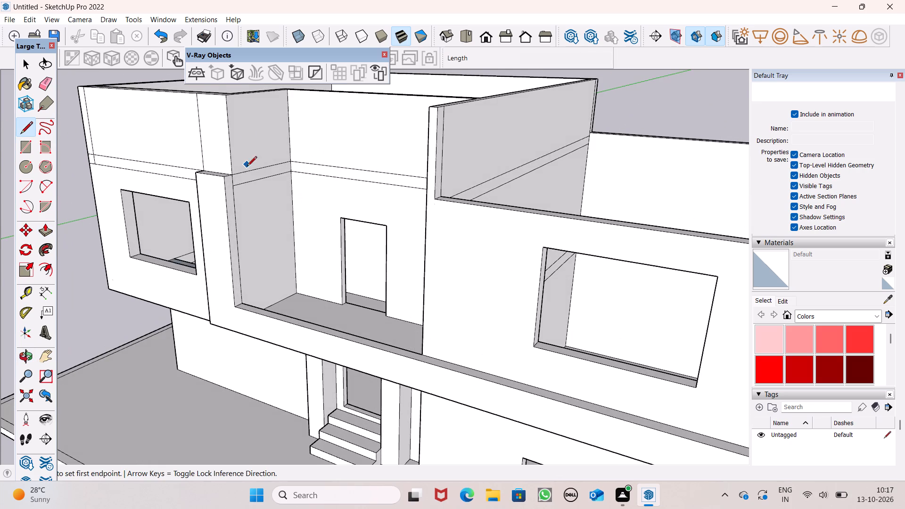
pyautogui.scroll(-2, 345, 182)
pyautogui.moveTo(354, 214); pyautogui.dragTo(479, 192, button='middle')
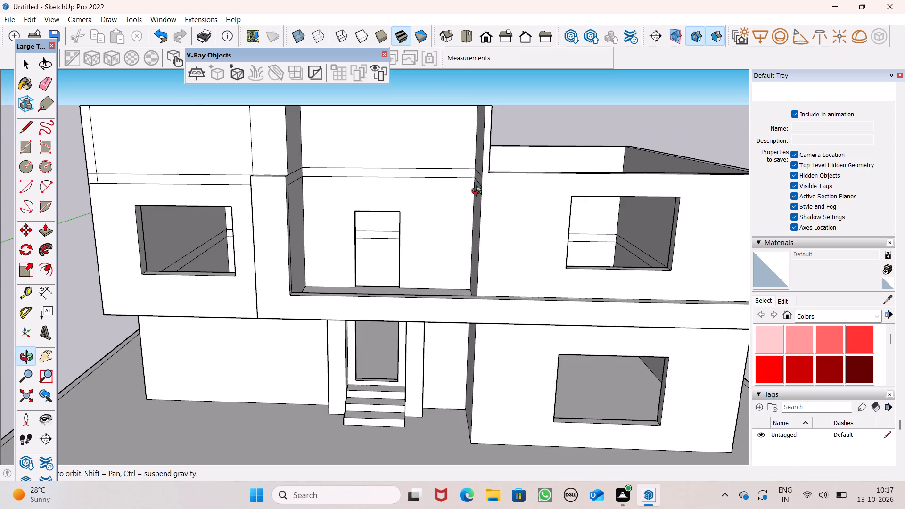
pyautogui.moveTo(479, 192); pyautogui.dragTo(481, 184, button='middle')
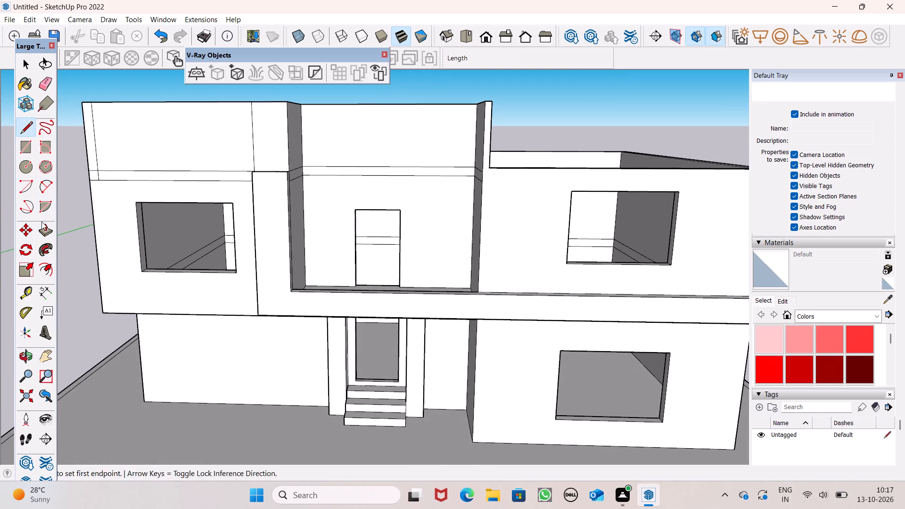
# Raise the top of the balcony band's upright end by a further 1' 2 1/4" or so.
pyautogui.click(39, 230)
pyautogui.scroll(-2, 371, 142)
pyautogui.moveTo(377, 154); pyautogui.dragTo(364, 296, button='middle')
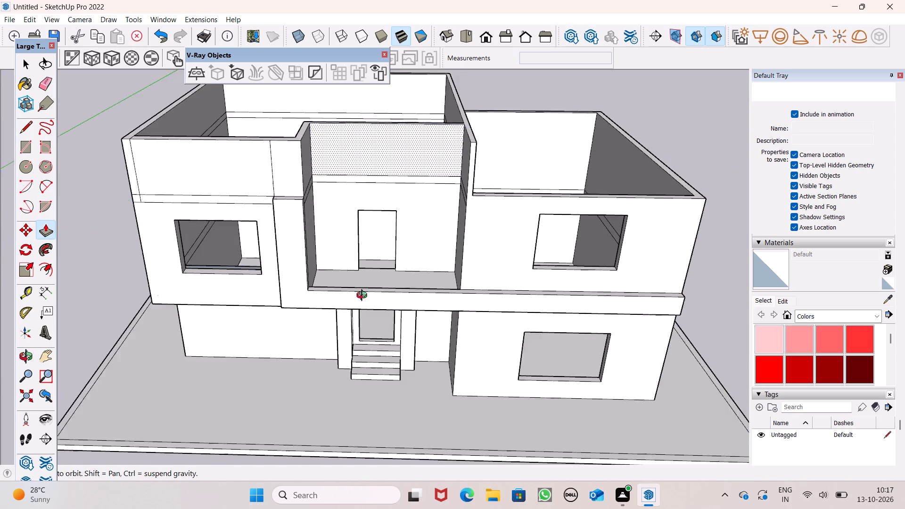
pyautogui.moveTo(364, 296); pyautogui.dragTo(356, 313, button='middle')
pyautogui.scroll(6, 304, 272)
pyautogui.moveTo(266, 242); pyautogui.dragTo(268, 223)
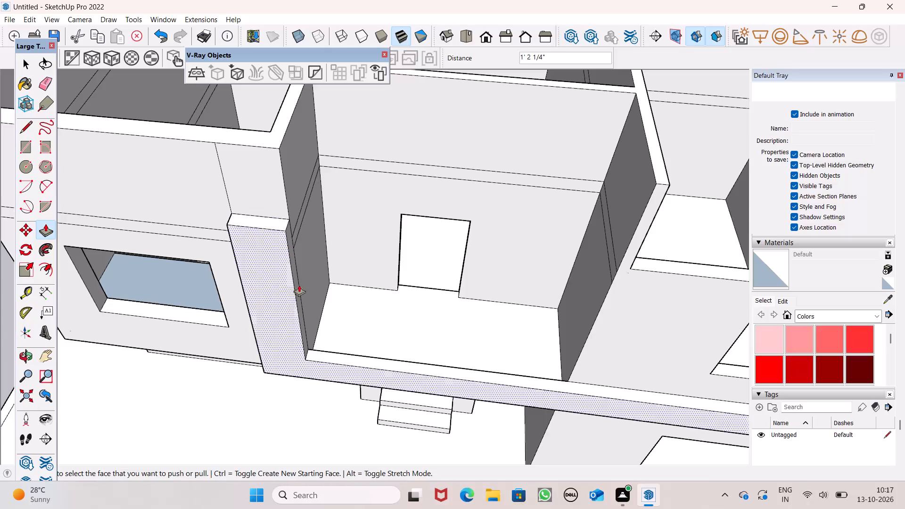
# Draw a line of about 9" across the inner side of the balcony band's upright end, a little below its top.
pyautogui.moveTo(323, 289); pyautogui.dragTo(261, 194, button='middle')
pyautogui.scroll(1, 261, 194)
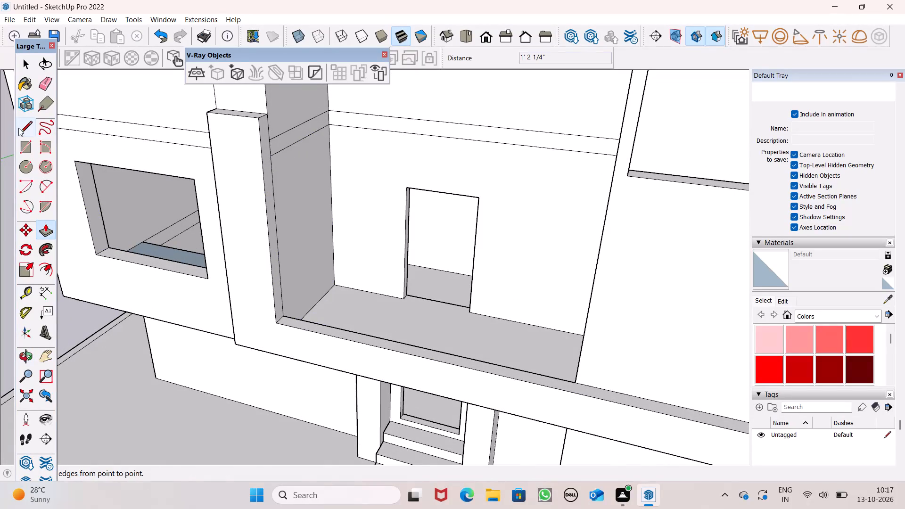
pyautogui.click(18, 128)
pyautogui.click(261, 163)
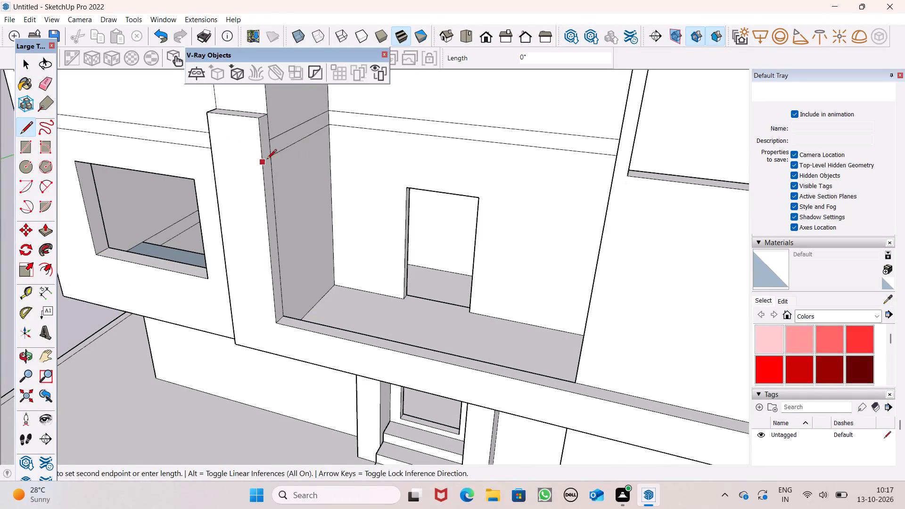
pyautogui.click(271, 157)
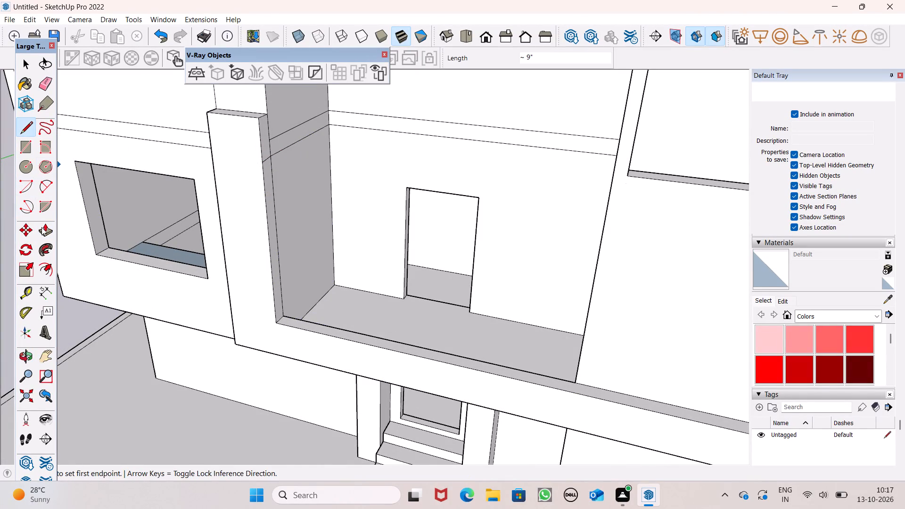
# Pull the face above that line out 12' 4 7/16" across the balcony opening to start a top beam.
pyautogui.moveTo(46, 231); pyautogui.dragTo(61, 224)
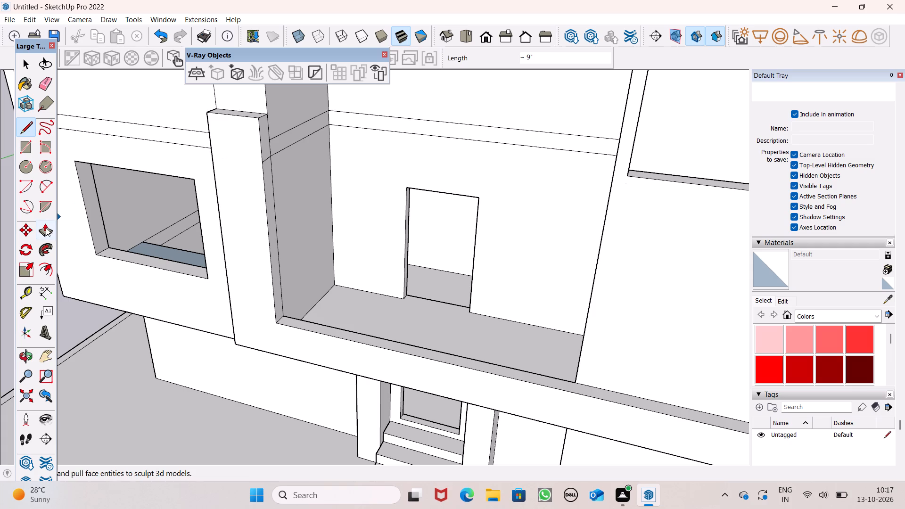
pyautogui.moveTo(46, 227); pyautogui.dragTo(48, 222)
pyautogui.moveTo(266, 144); pyautogui.dragTo(508, 213)
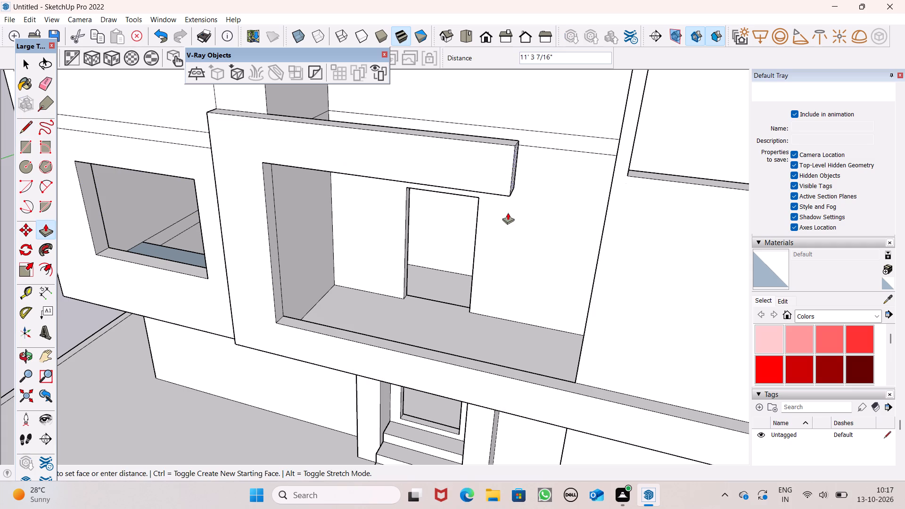
pyautogui.moveTo(508, 213); pyautogui.dragTo(535, 220)
# Extend the top beam's free end a further 24' 5 13/16" along the front, past the smaller upper room's window.
pyautogui.scroll(-7, 452, 114)
pyautogui.scroll(-4, 732, 160)
pyautogui.scroll(-2, 536, 167)
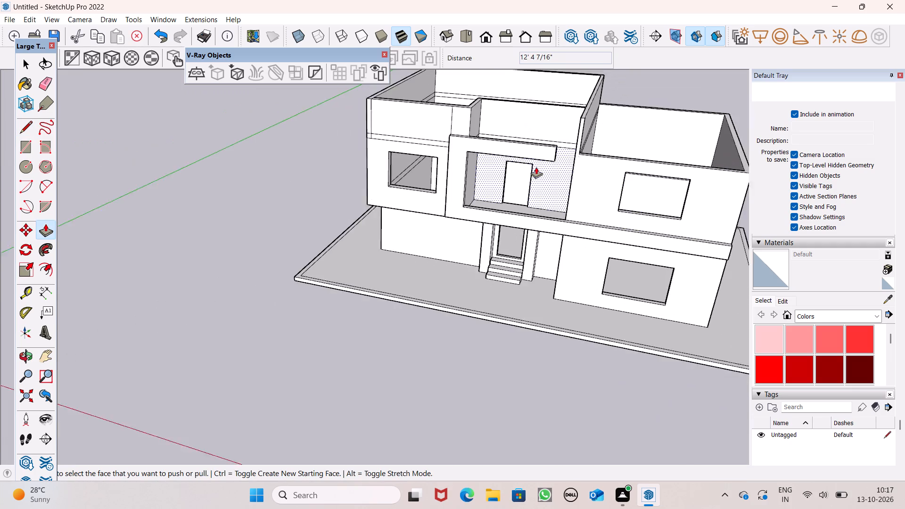
pyautogui.scroll(-2, 536, 167)
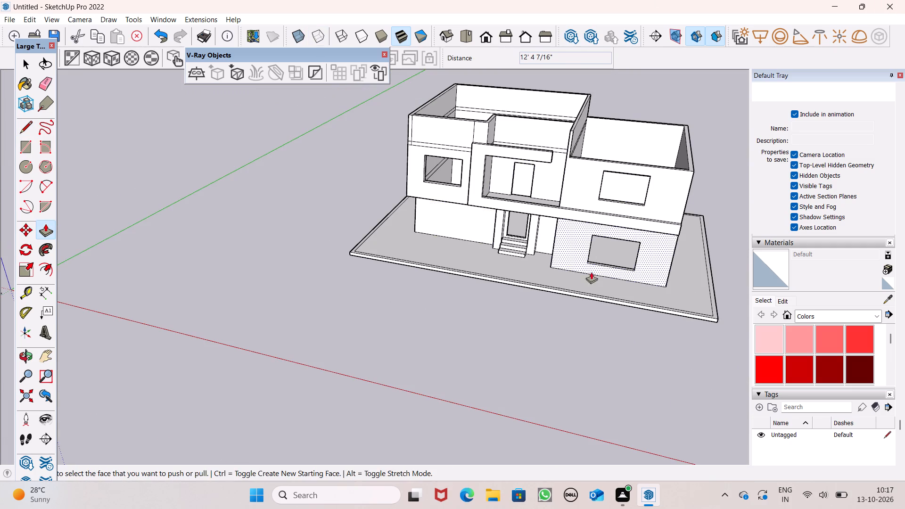
pyautogui.moveTo(584, 246); pyautogui.dragTo(330, 187, button='middle')
pyautogui.scroll(5, 479, 160)
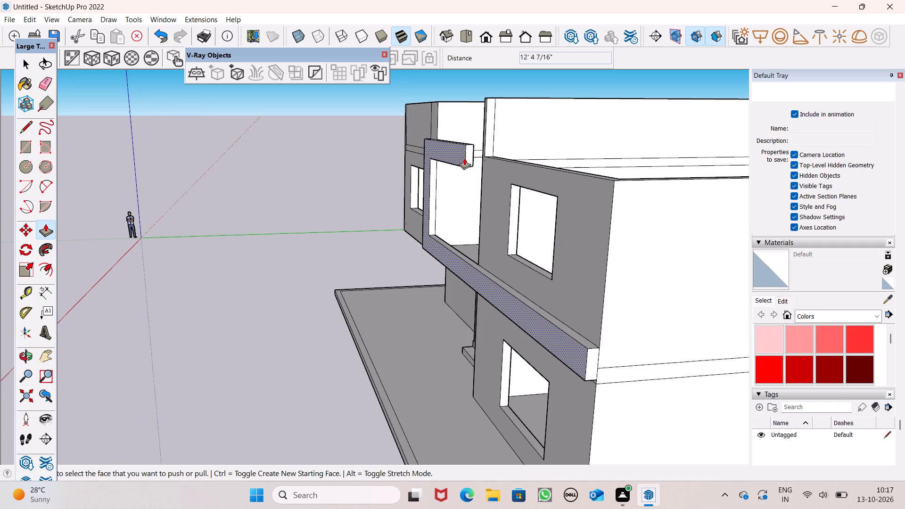
pyautogui.moveTo(471, 156); pyautogui.dragTo(558, 210)
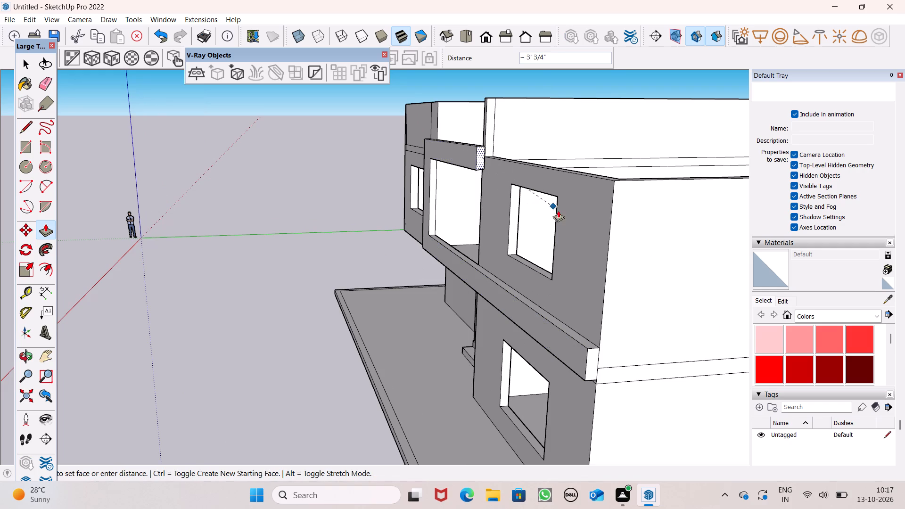
pyautogui.moveTo(558, 210); pyautogui.dragTo(593, 237)
# Pull the narrow slab strip on the recessed wall above the balcony door forward 5' 11 3/8" as the balcony's roof slab.
pyautogui.moveTo(585, 249); pyautogui.dragTo(732, 221, button='middle')
pyautogui.scroll(1, 726, 233)
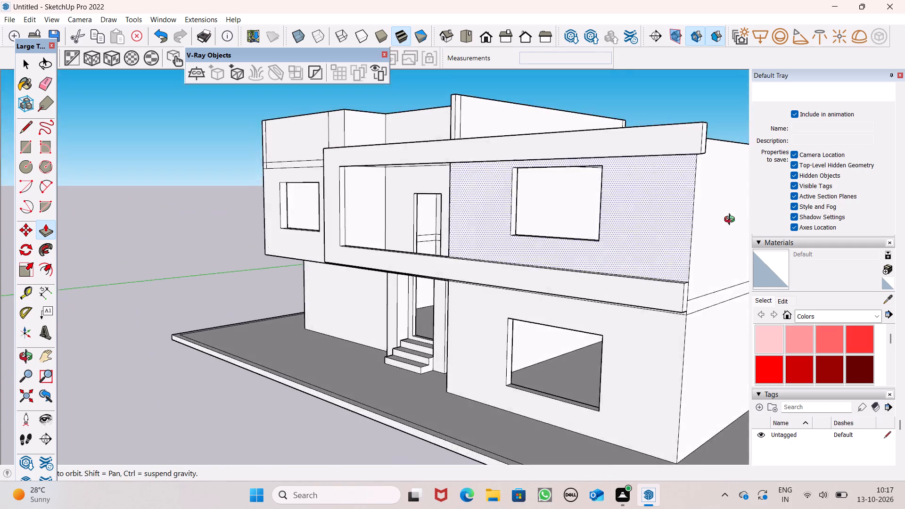
pyautogui.moveTo(732, 221); pyautogui.dragTo(498, 344, button='middle')
pyautogui.scroll(-2, 484, 305)
pyautogui.moveTo(451, 324); pyautogui.dragTo(729, 249, button='middle')
pyautogui.moveTo(375, 144); pyautogui.dragTo(375, 150, button='middle')
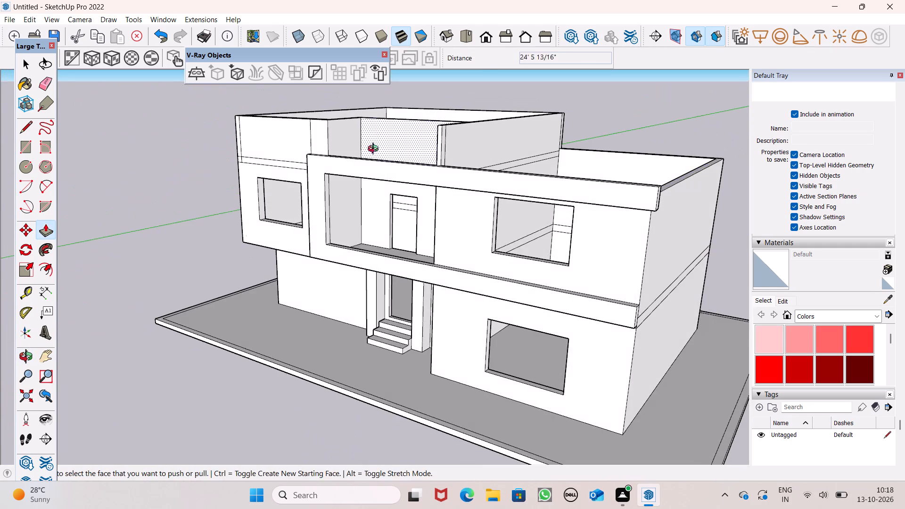
pyautogui.moveTo(375, 150); pyautogui.dragTo(453, 290, button='middle')
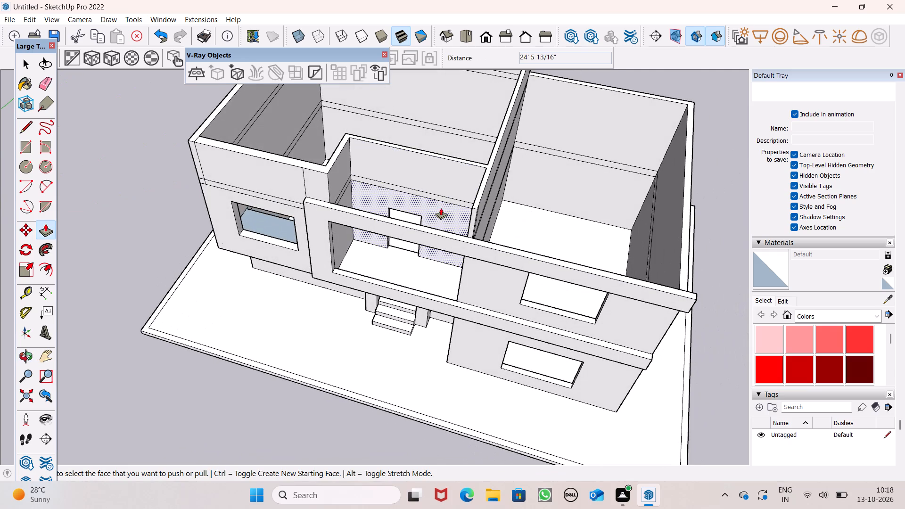
pyautogui.scroll(6, 435, 197)
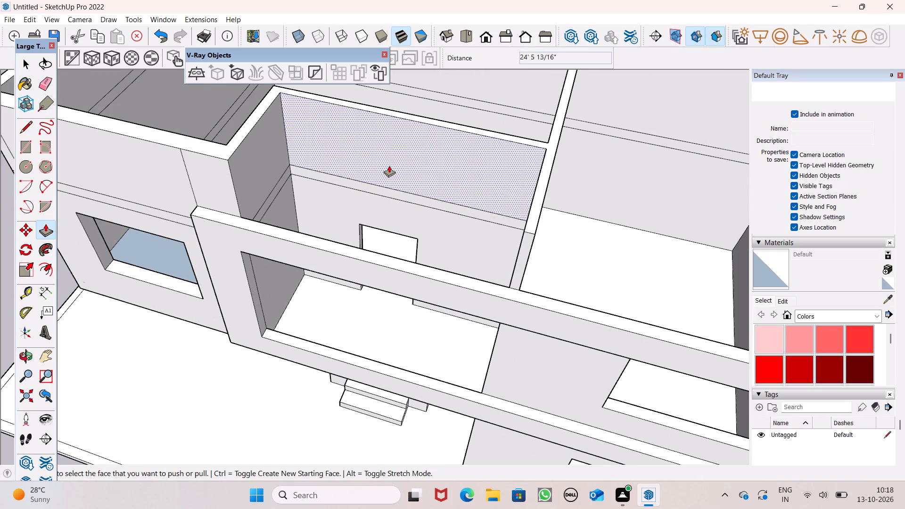
pyautogui.moveTo(354, 181); pyautogui.dragTo(304, 230)
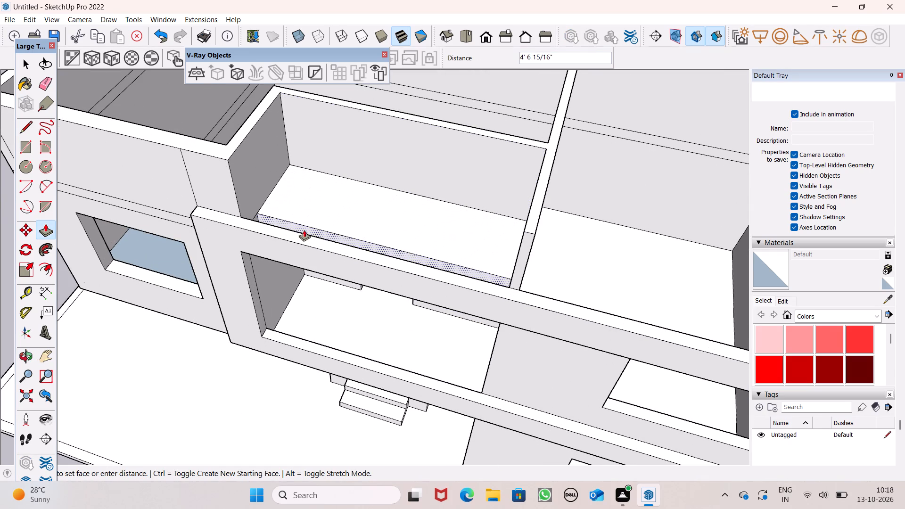
pyautogui.moveTo(304, 230); pyautogui.dragTo(295, 236)
# Examine the balcony roof slab and the top beam from the front, from above and from below.
pyautogui.scroll(-2, 327, 217)
pyautogui.scroll(1, 331, 228)
pyautogui.scroll(-1, 331, 230)
pyautogui.moveTo(331, 253); pyautogui.dragTo(370, 122, button='middle')
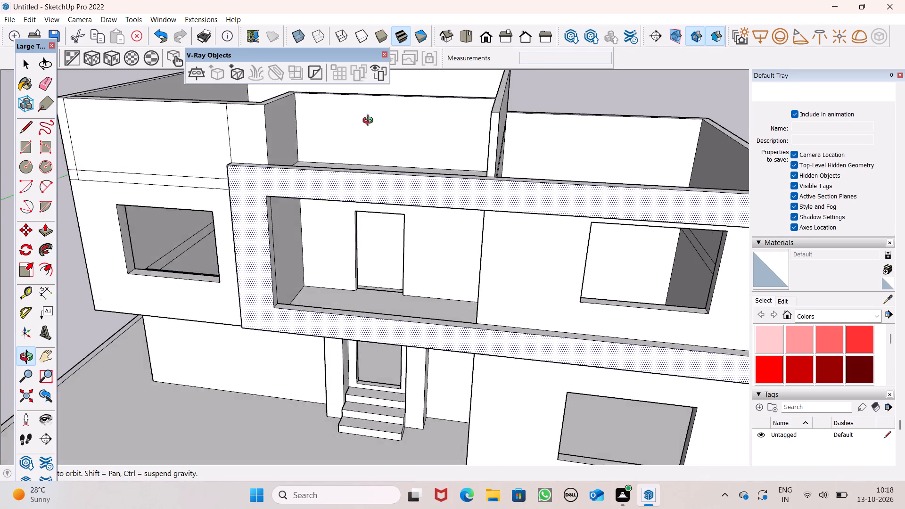
pyautogui.moveTo(370, 122); pyautogui.dragTo(417, 2, button='middle')
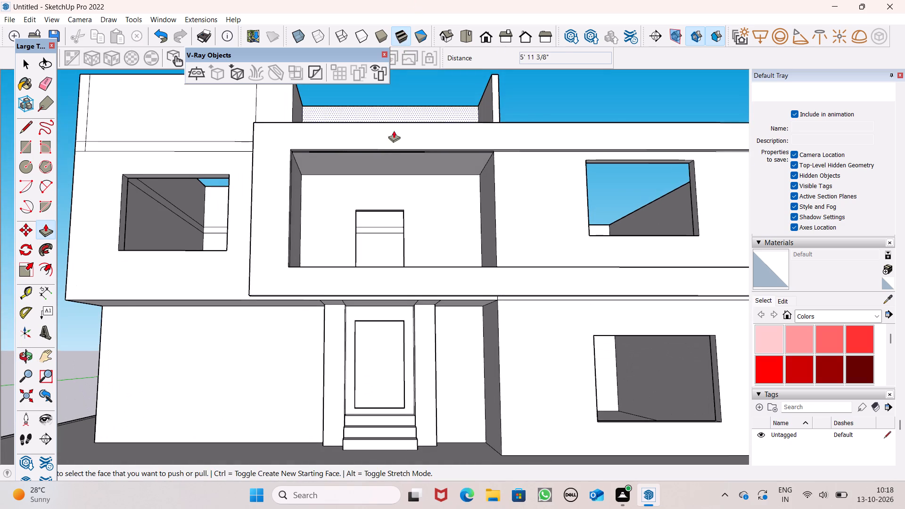
pyautogui.scroll(-2, 382, 158)
pyautogui.moveTo(360, 155); pyautogui.dragTo(350, 210, button='middle')
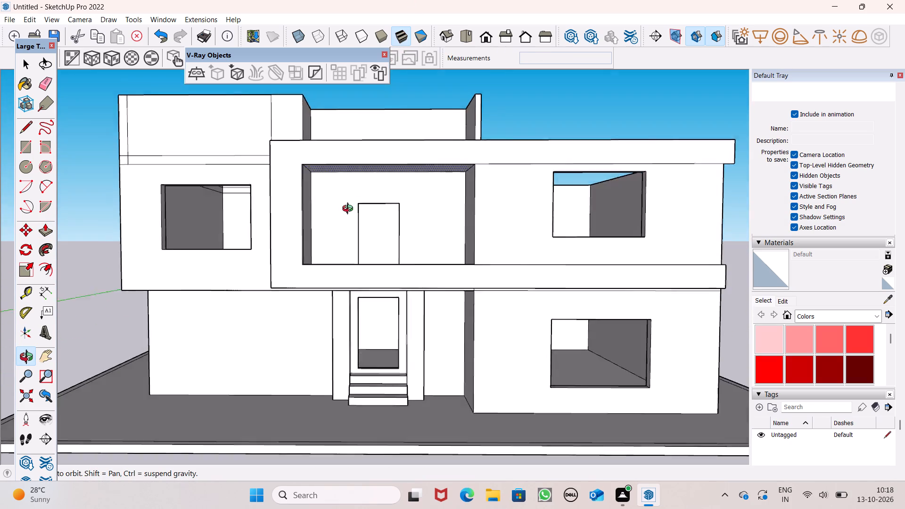
pyautogui.moveTo(350, 210); pyautogui.dragTo(304, 387, button='middle')
pyautogui.scroll(1, 403, 227)
pyautogui.scroll(-1, 403, 227)
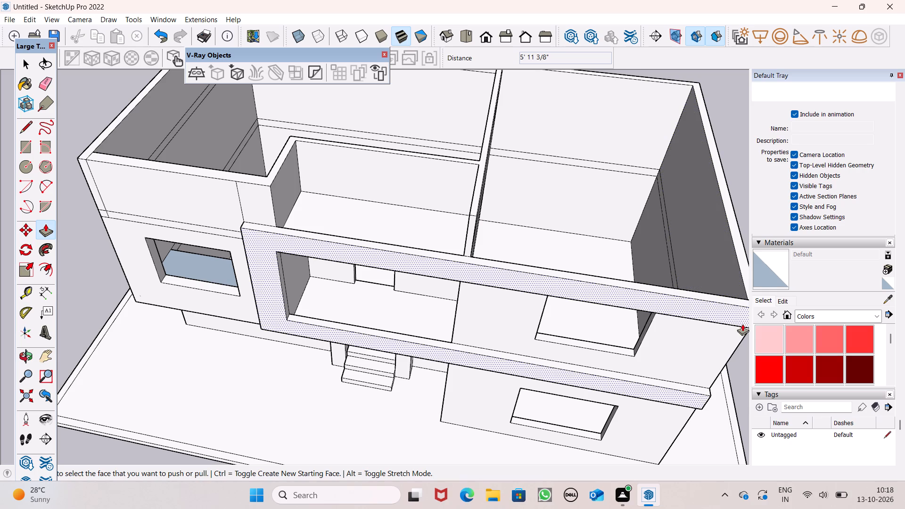
pyautogui.scroll(-3, 280, 209)
pyautogui.moveTo(321, 240); pyautogui.dragTo(326, 190, button='middle')
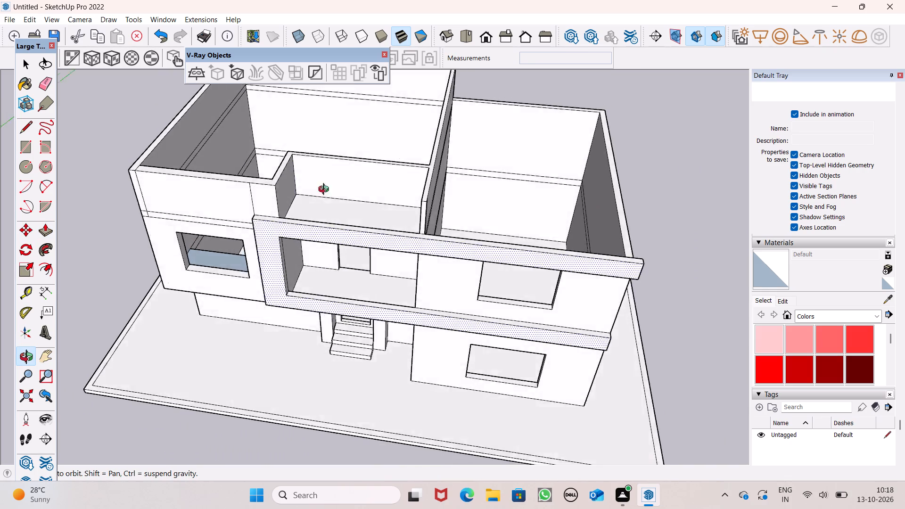
pyautogui.moveTo(326, 190); pyautogui.dragTo(235, 107, button='middle')
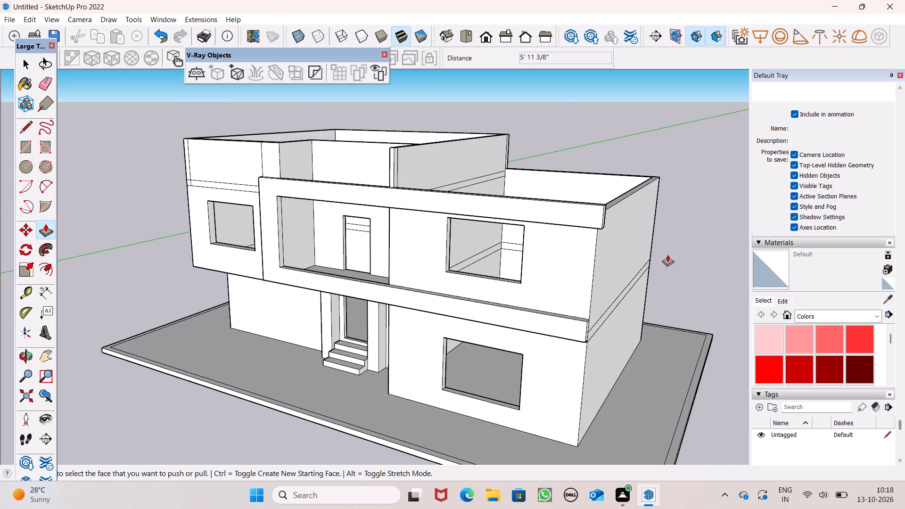
pyautogui.scroll(1, 554, 178)
pyautogui.moveTo(544, 178); pyautogui.dragTo(736, 77, button='middle')
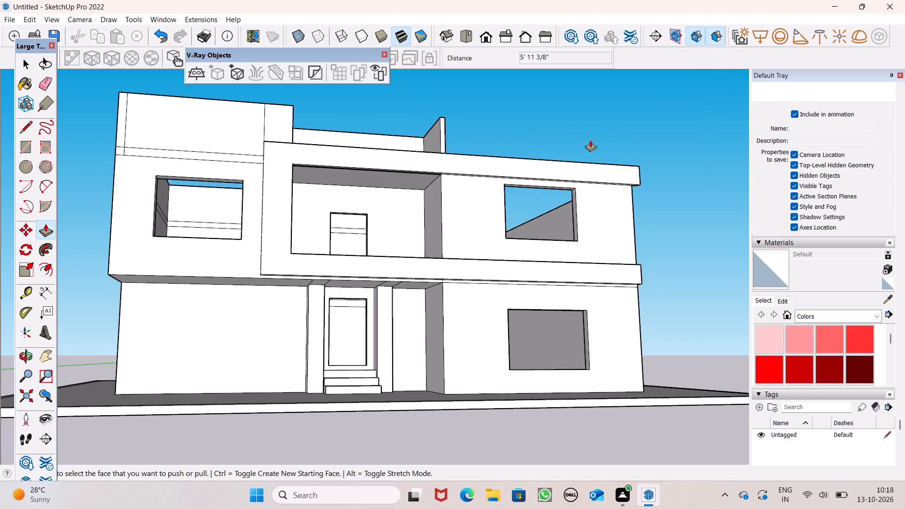
# Raise the top of the beam running across the upper front by 1' 7/16".
pyautogui.scroll(-1, 591, 141)
pyautogui.moveTo(588, 157); pyautogui.dragTo(498, 306, button='middle')
pyautogui.moveTo(402, 191); pyautogui.dragTo(395, 307, button='middle')
pyautogui.scroll(4, 340, 245)
pyautogui.moveTo(284, 256); pyautogui.dragTo(287, 245)
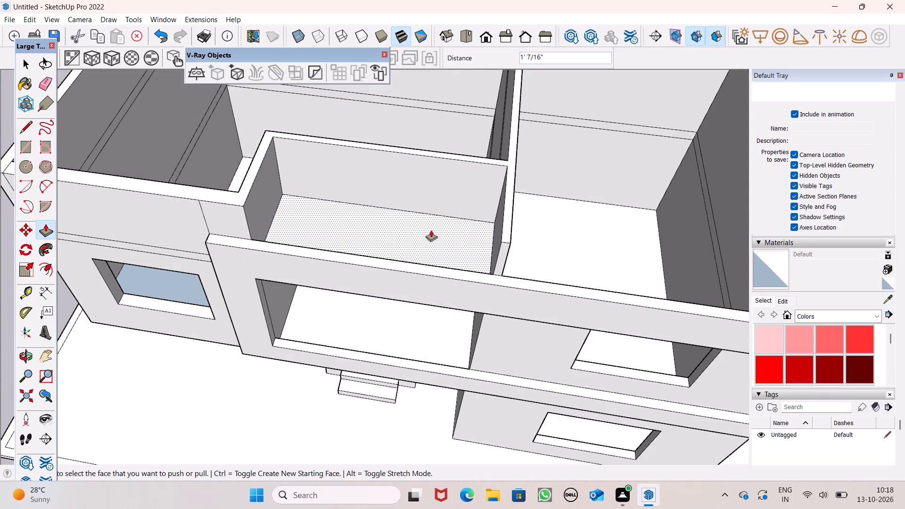
# Draw a 5' 2 7/8" vertical line on the side wall above the balcony roof slab, near its front edge.
pyautogui.scroll(-7, 431, 229)
pyautogui.moveTo(433, 230); pyautogui.dragTo(464, 55, button='middle')
pyautogui.middleClick(464, 55)
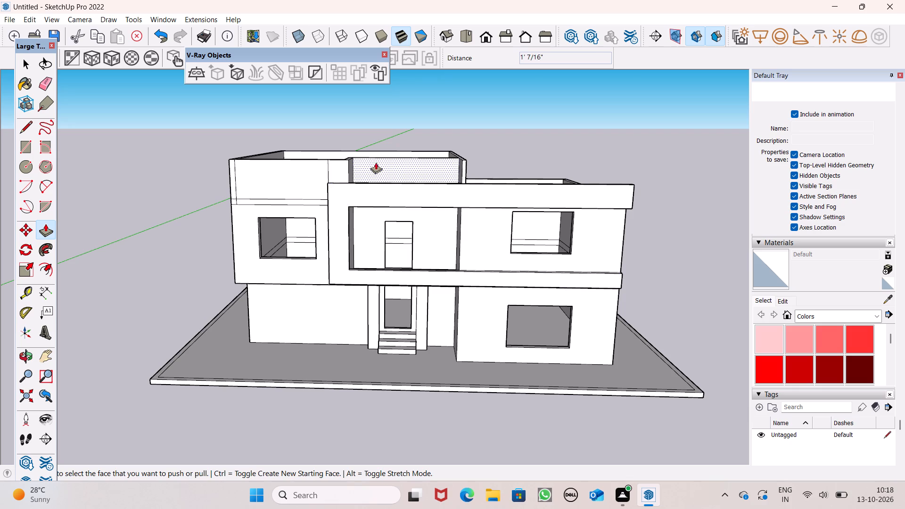
pyautogui.press('space')
pyautogui.scroll(1, 449, 158)
pyautogui.moveTo(451, 161); pyautogui.dragTo(527, 240, button='middle')
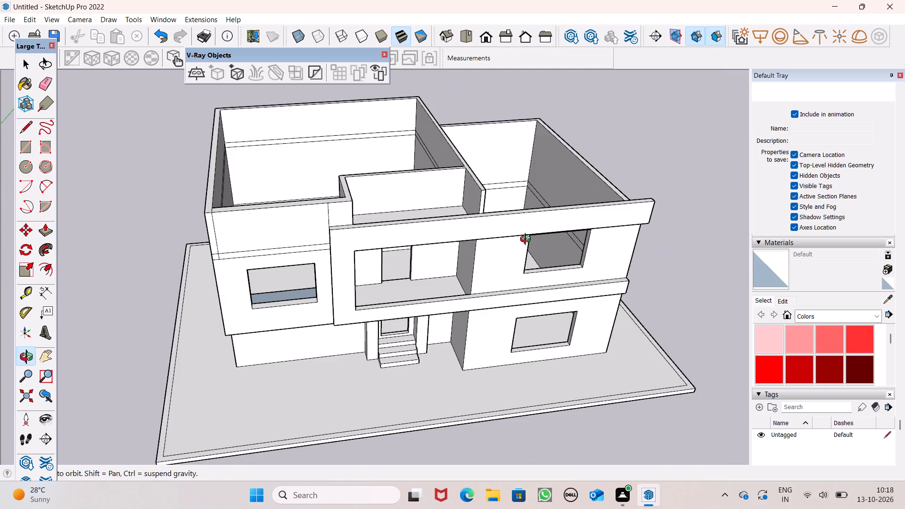
pyautogui.moveTo(527, 240); pyautogui.dragTo(240, 359, button='middle')
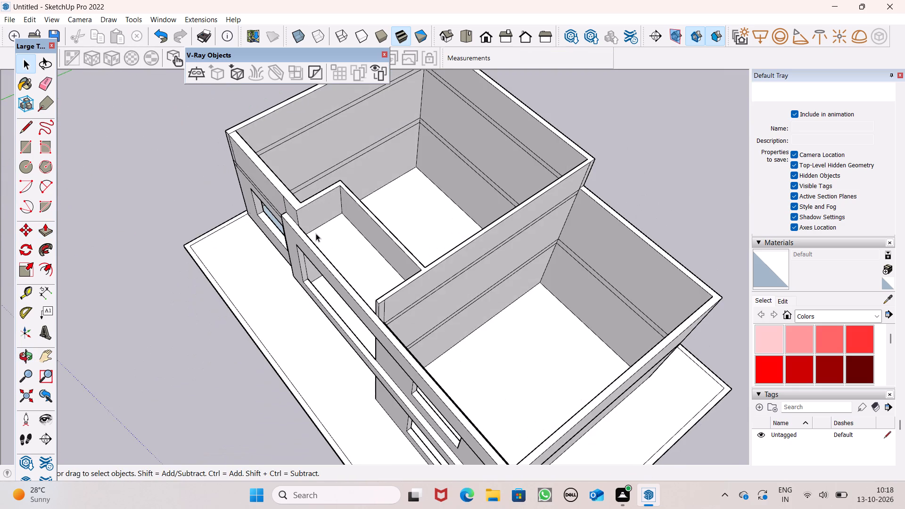
pyautogui.scroll(4, 327, 241)
pyautogui.click(27, 129)
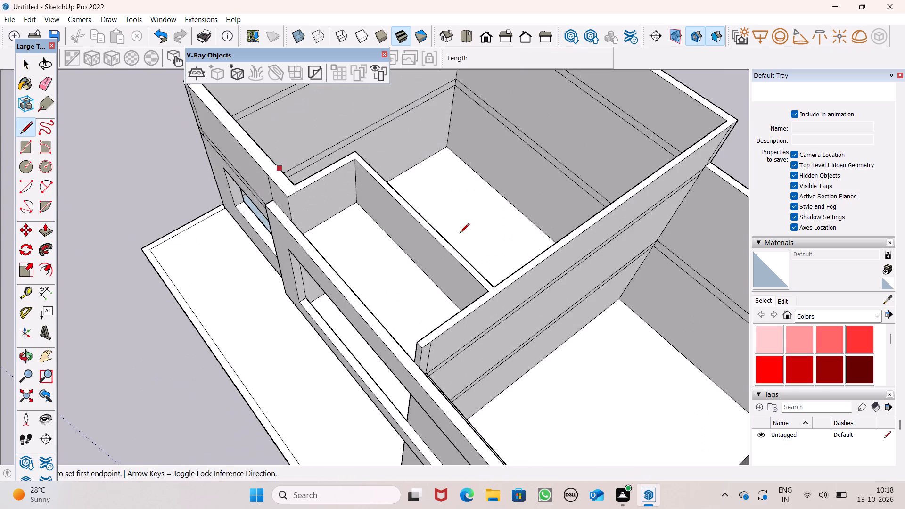
pyautogui.scroll(1, 467, 252)
pyautogui.moveTo(460, 258); pyautogui.dragTo(305, 291, button='middle')
pyautogui.scroll(6, 290, 162)
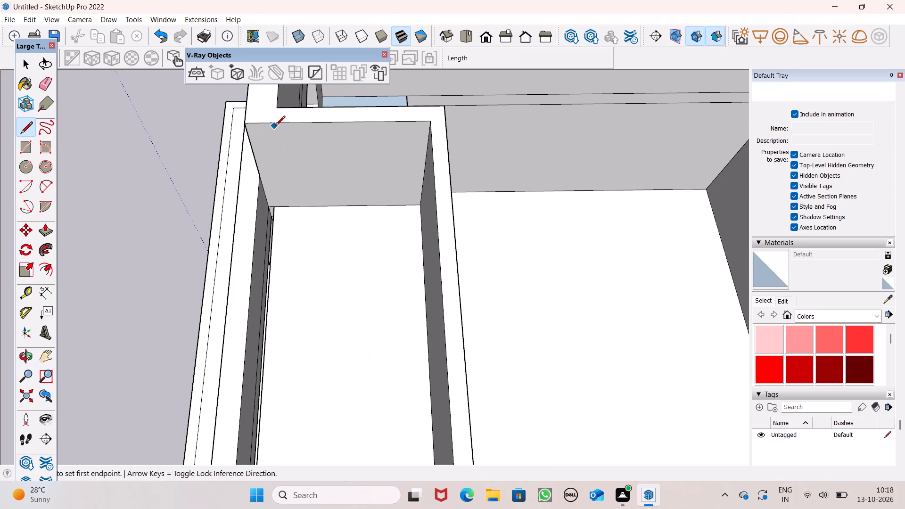
pyautogui.moveTo(276, 123); pyautogui.dragTo(276, 143)
pyautogui.click(289, 209)
# Pull the narrow front strip of that side wall about 14' 11 3/16" across to the partition, closing the front above the balcony.
pyautogui.scroll(-3, 375, 179)
pyautogui.scroll(1, 375, 179)
pyautogui.scroll(-1, 375, 179)
pyautogui.moveTo(395, 180); pyautogui.dragTo(454, 129, button='middle')
pyautogui.scroll(-2, 434, 142)
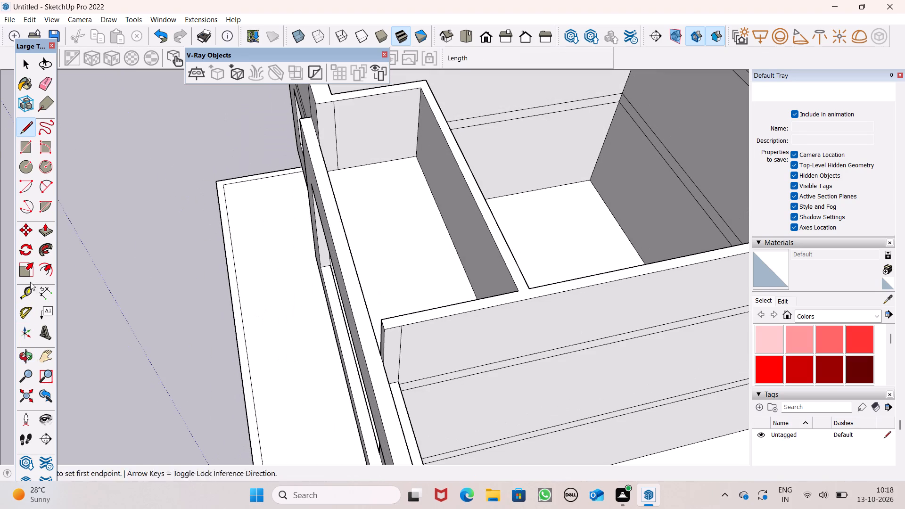
pyautogui.click(46, 232)
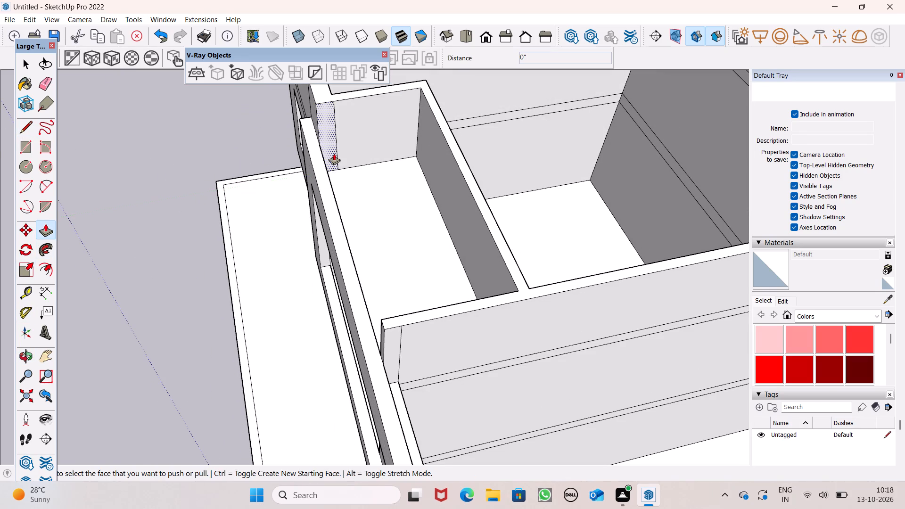
pyautogui.moveTo(334, 152); pyautogui.dragTo(396, 362)
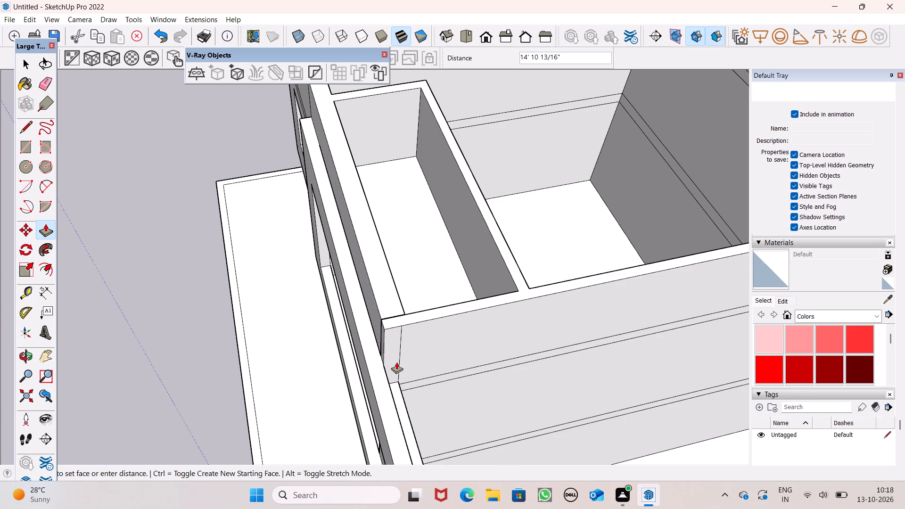
pyautogui.moveTo(396, 362); pyautogui.dragTo(397, 365)
# Erase the two leftover vertical edges at the corner where the new front wall meets the partition.
pyautogui.scroll(-1, 451, 315)
pyautogui.moveTo(452, 326); pyautogui.dragTo(534, 300, button='middle')
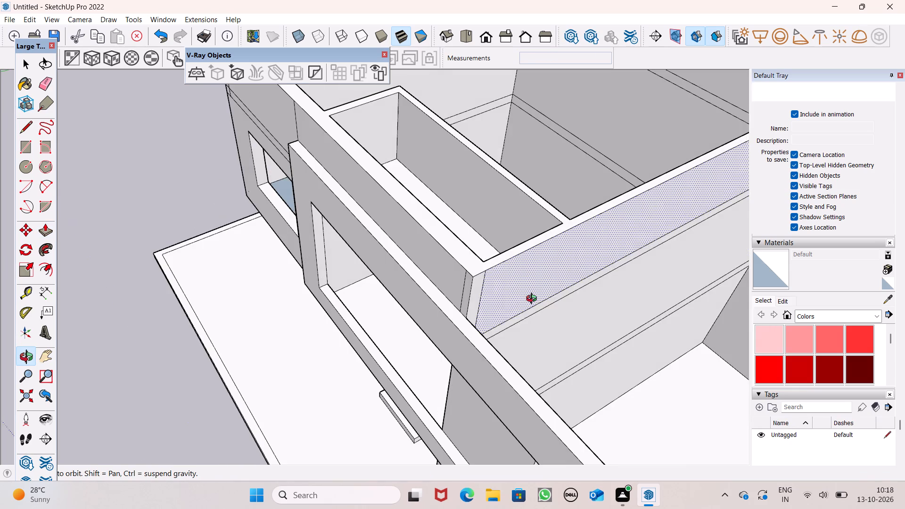
pyautogui.moveTo(534, 300); pyautogui.dragTo(573, 297, button='middle')
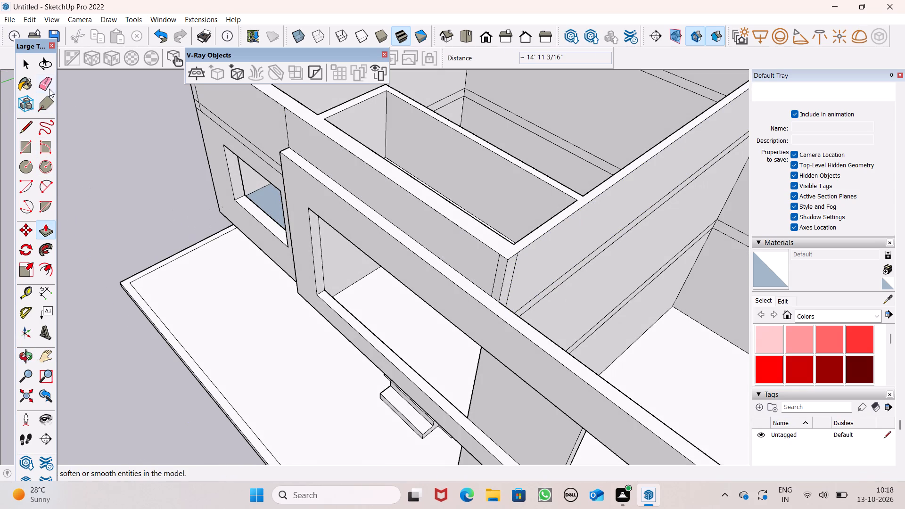
pyautogui.click(44, 84)
pyautogui.scroll(1, 488, 225)
pyautogui.scroll(-1, 494, 225)
pyautogui.scroll(5, 506, 230)
pyautogui.scroll(3, 513, 304)
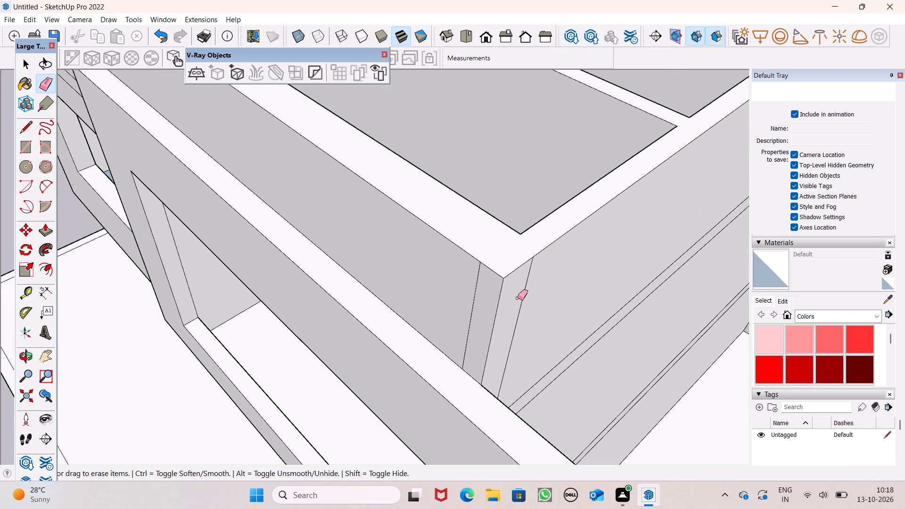
pyautogui.click(522, 293)
pyautogui.click(475, 287)
pyautogui.scroll(-2, 481, 271)
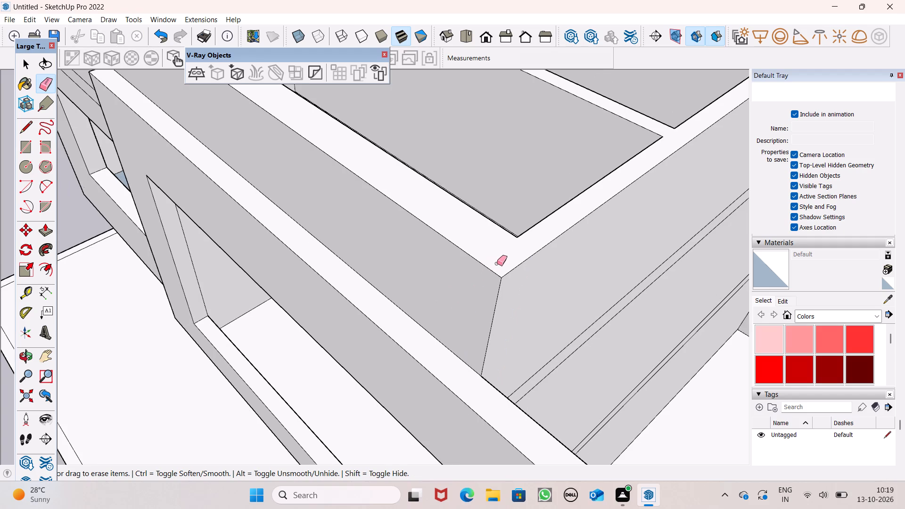
# Erase the leftover vertical and horizontal edges on the upper front wall above the window beside the balcony.
pyautogui.moveTo(505, 278); pyautogui.dragTo(667, 234, button='middle')
pyautogui.scroll(-12, 585, 211)
pyautogui.moveTo(595, 248); pyautogui.dragTo(615, 161, button='middle')
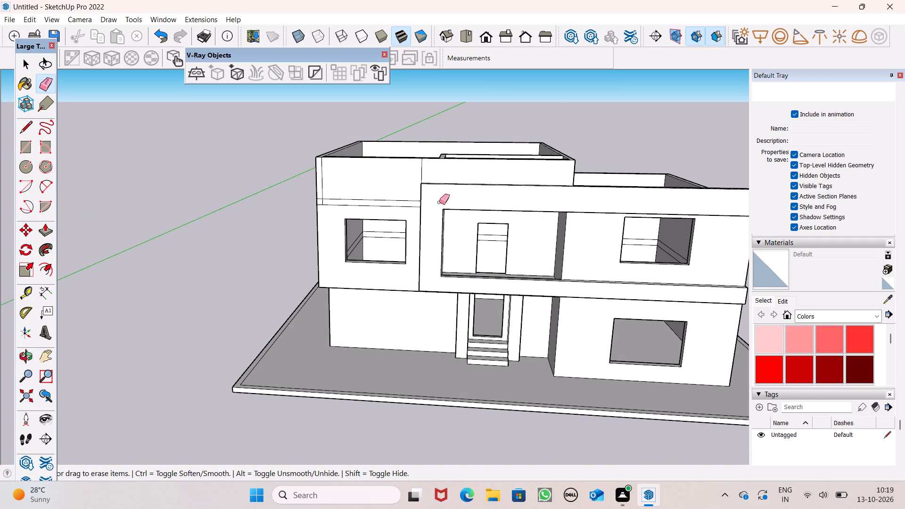
pyautogui.moveTo(403, 237); pyautogui.dragTo(426, 241, button='middle')
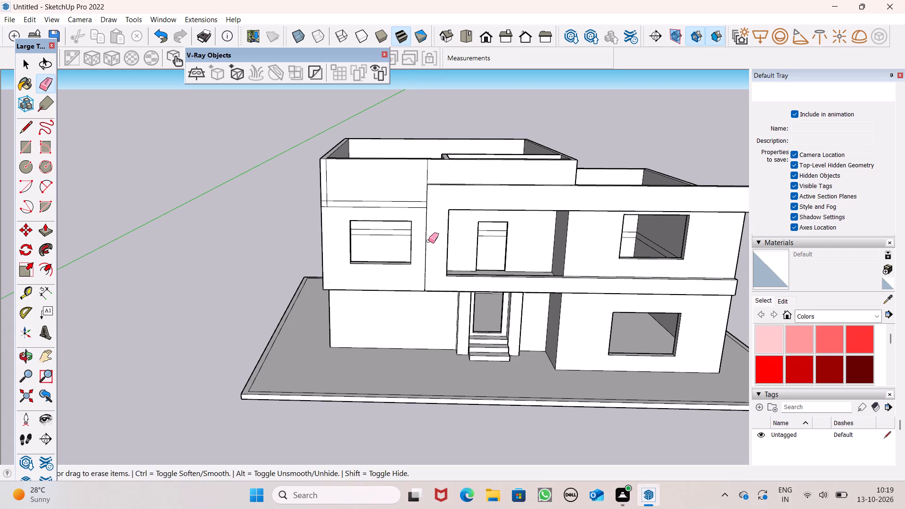
pyautogui.scroll(1, 431, 270)
pyautogui.moveTo(431, 270); pyautogui.dragTo(431, 298, button='middle')
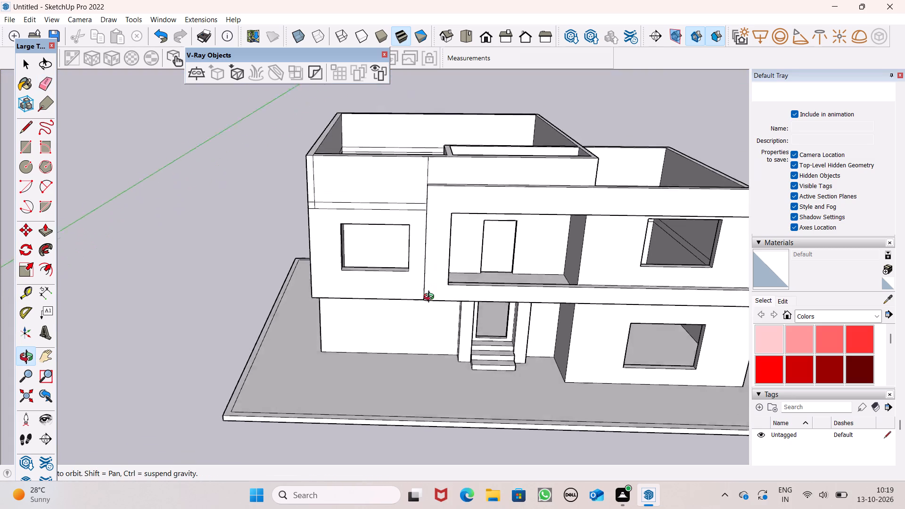
pyautogui.moveTo(431, 298); pyautogui.dragTo(460, 353, button='middle')
pyautogui.moveTo(461, 328); pyautogui.dragTo(449, 311, button='middle')
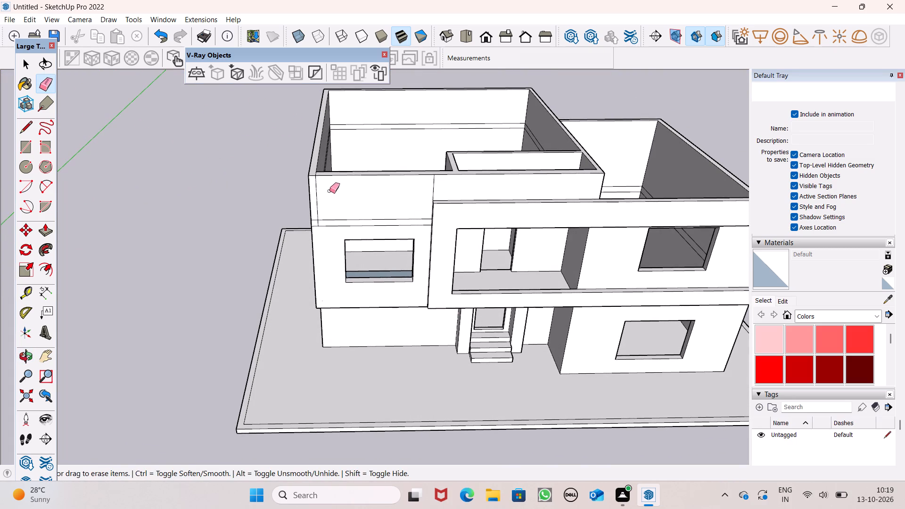
pyautogui.click(318, 207)
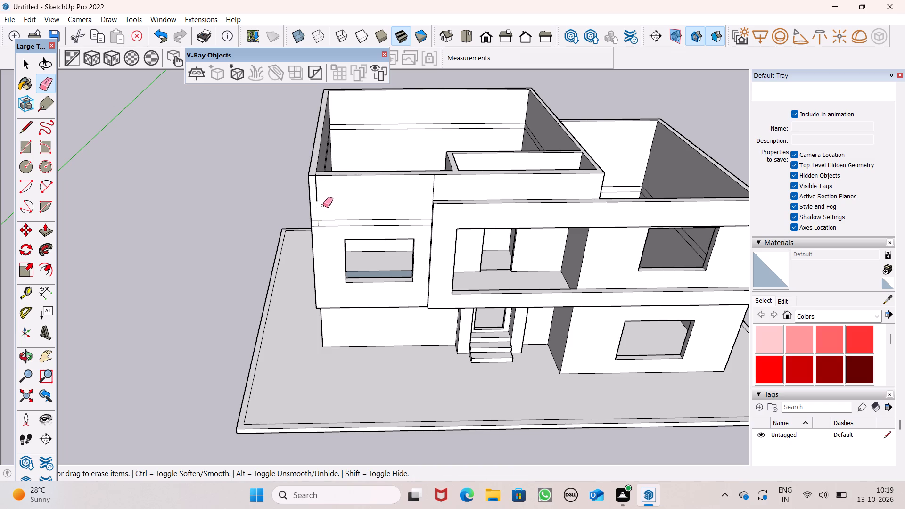
pyautogui.scroll(3, 319, 186)
pyautogui.moveTo(318, 186); pyautogui.dragTo(313, 189)
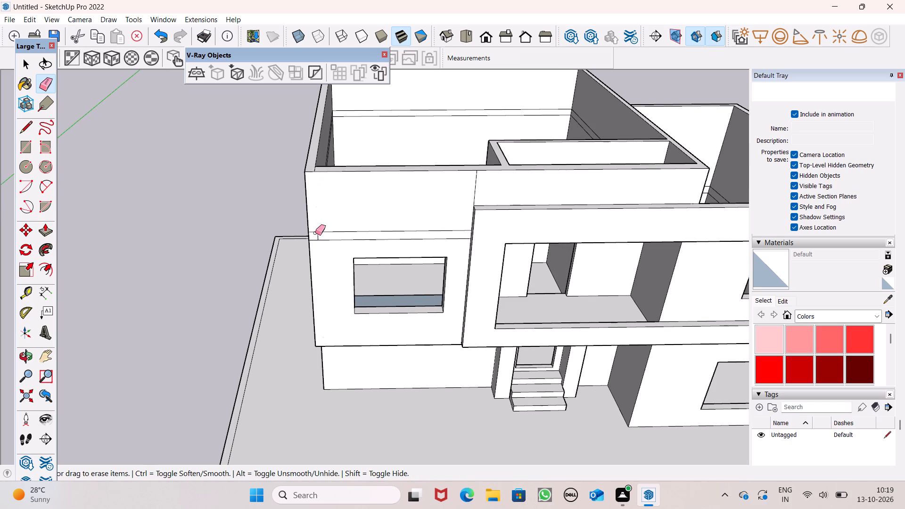
pyautogui.scroll(3, 352, 243)
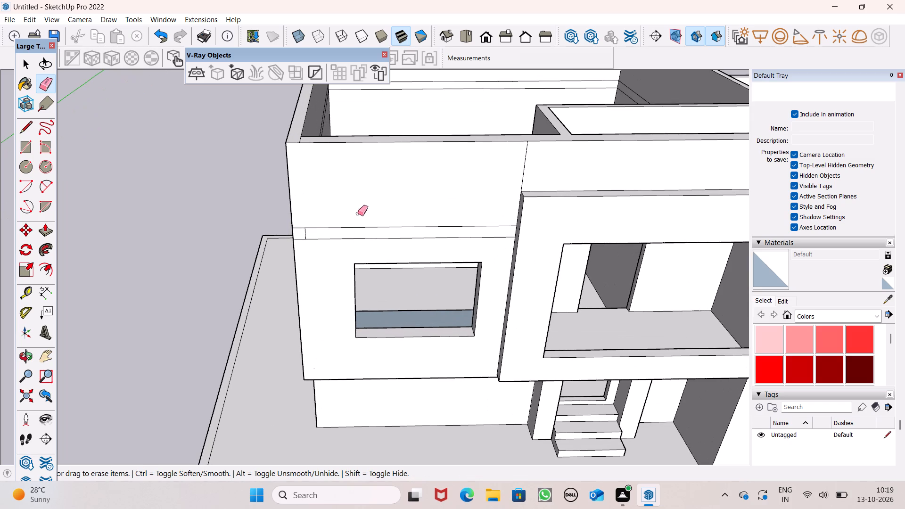
pyautogui.moveTo(357, 217); pyautogui.dragTo(306, 248)
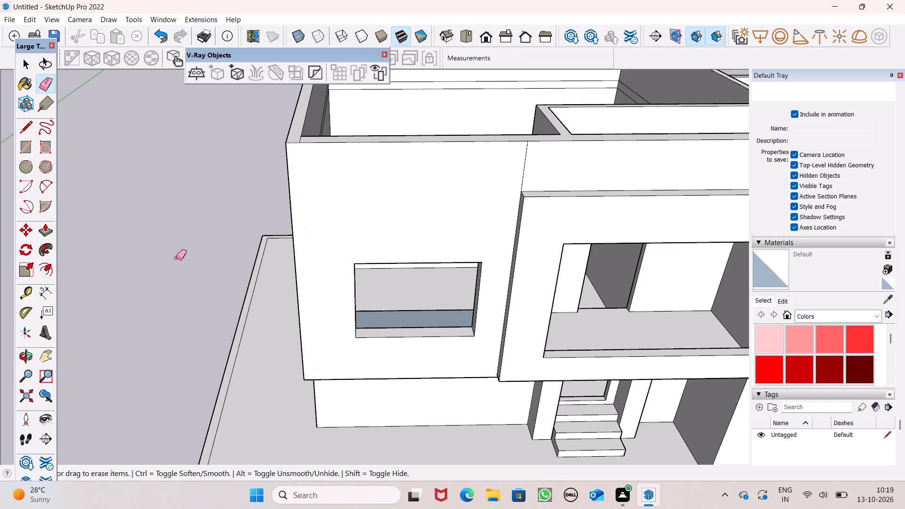
# Draw a 17' vertical line down the full height of the upper front wall, between its outer corner and the window.
pyautogui.press('space')
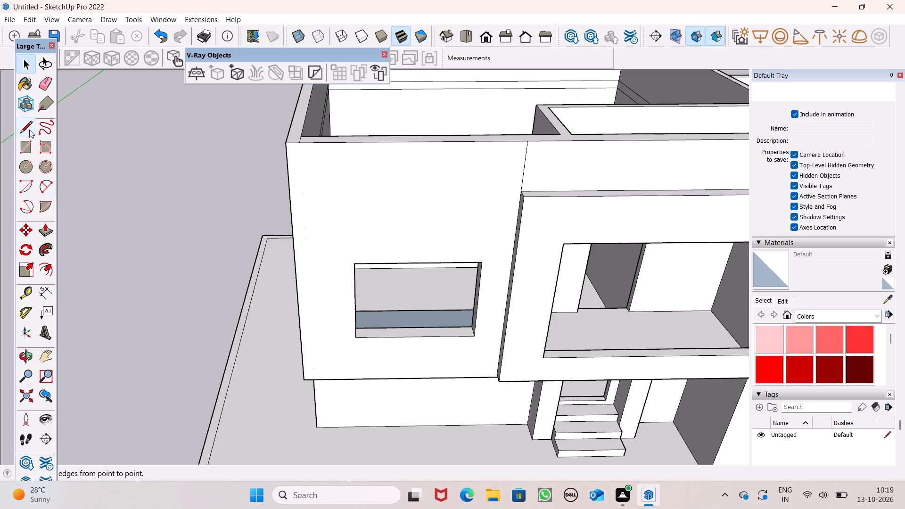
pyautogui.click(29, 130)
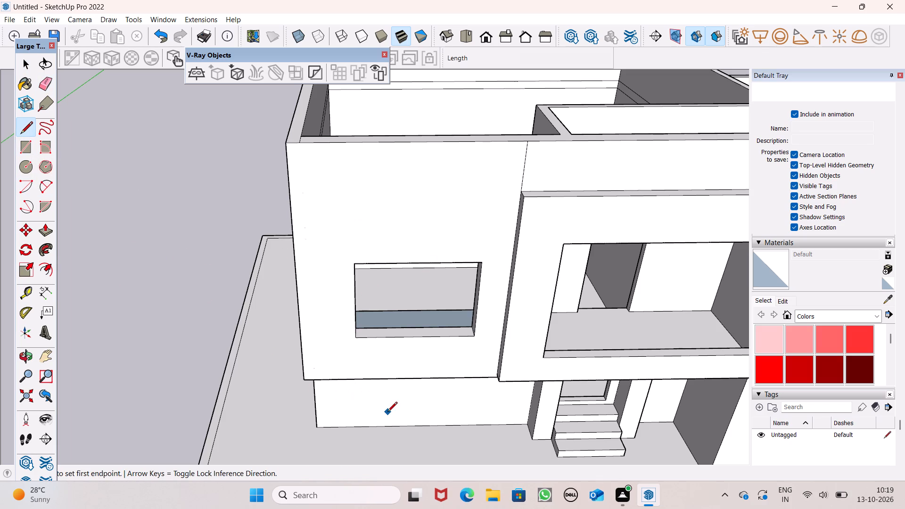
pyautogui.scroll(1, 390, 399)
pyautogui.scroll(-1, 374, 393)
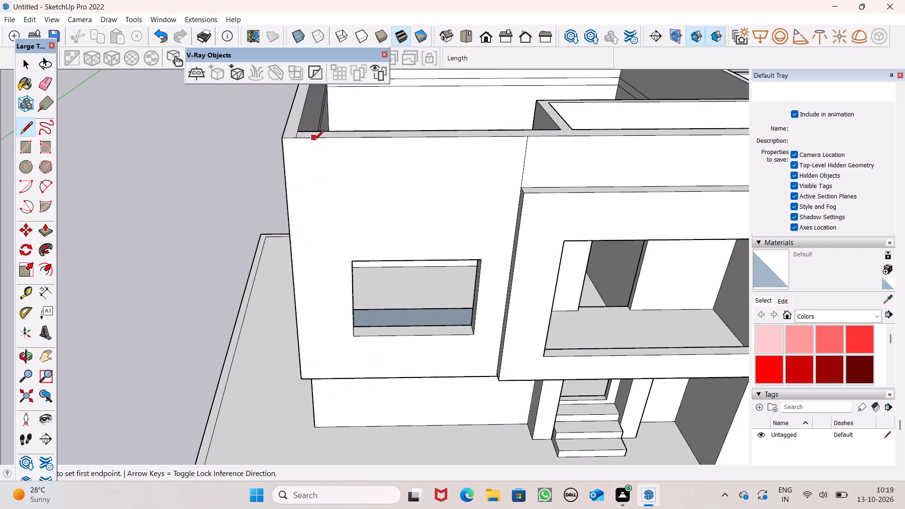
pyautogui.click(320, 138)
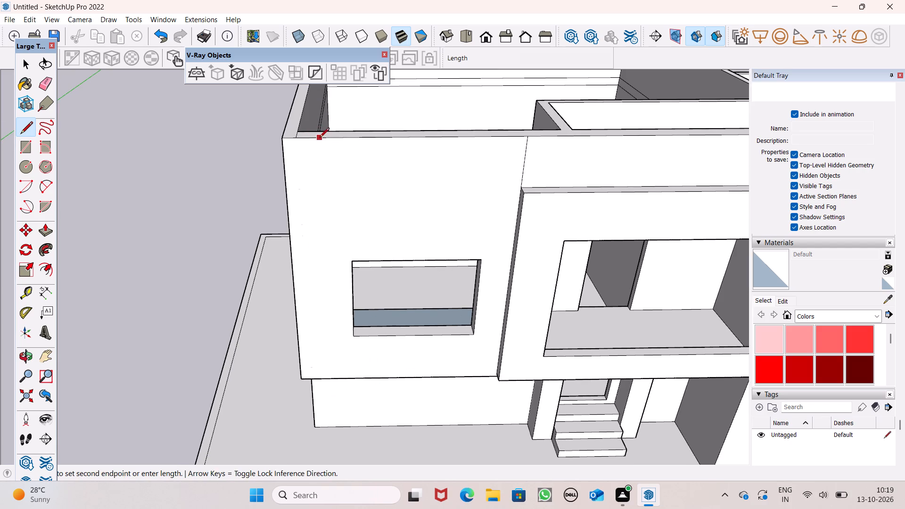
pyautogui.doubleClick(327, 378)
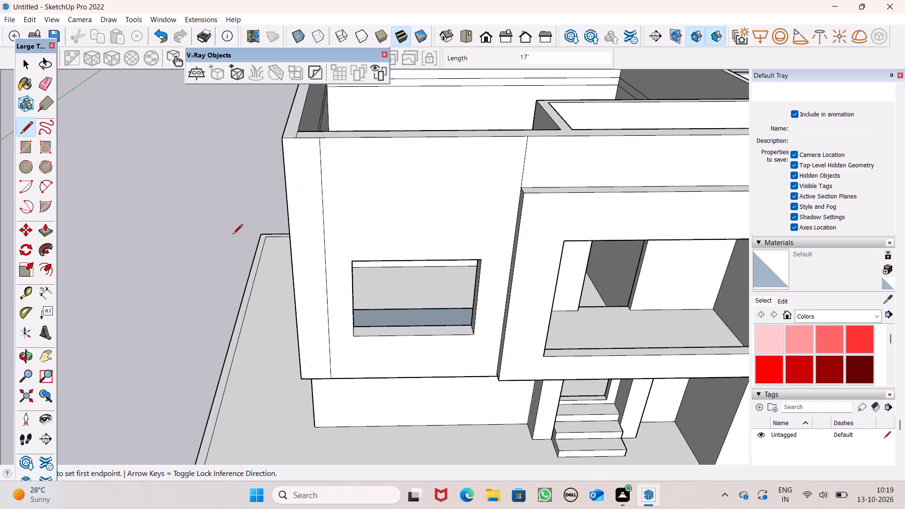
# Examine the whole building's front and side from a distance.
pyautogui.scroll(-2, 248, 248)
pyautogui.scroll(-5, 306, 223)
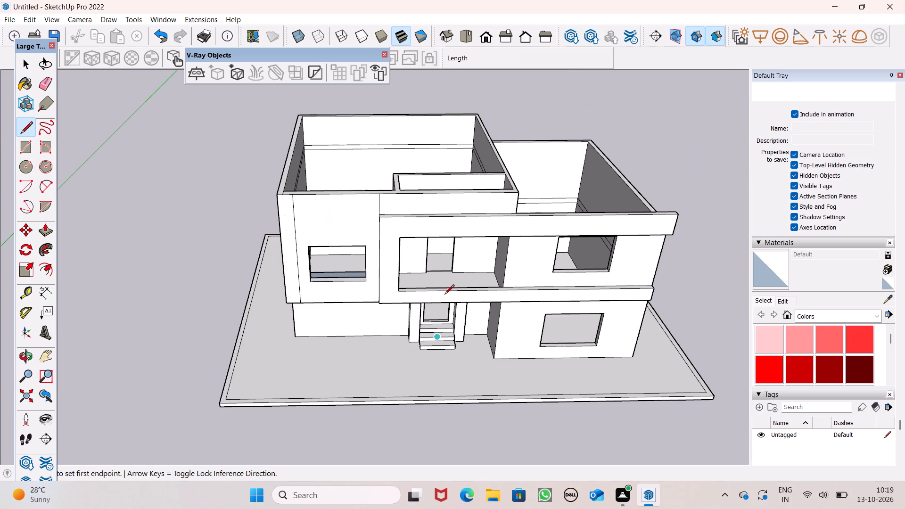
pyautogui.scroll(-4, 401, 263)
pyautogui.moveTo(503, 344); pyautogui.dragTo(501, 296, button='middle')
pyautogui.scroll(-1, 488, 285)
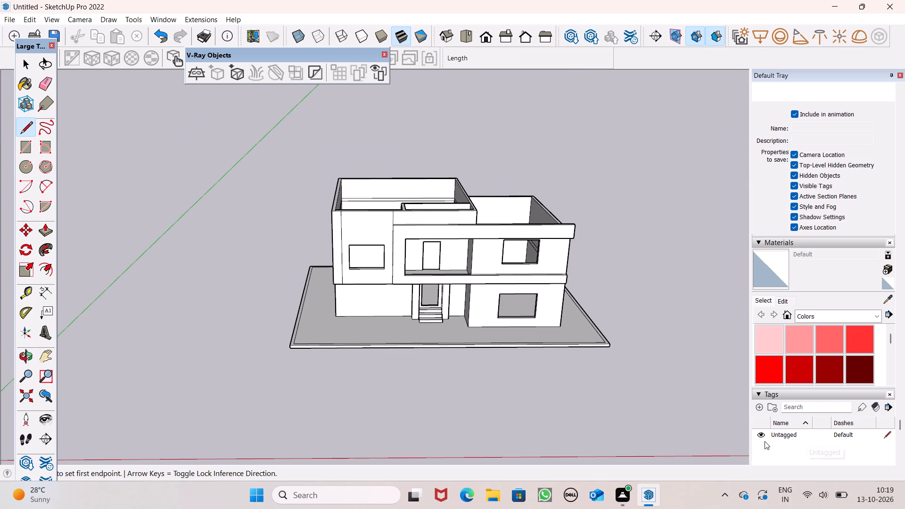
pyautogui.moveTo(664, 398); pyautogui.dragTo(625, 350, button='middle')
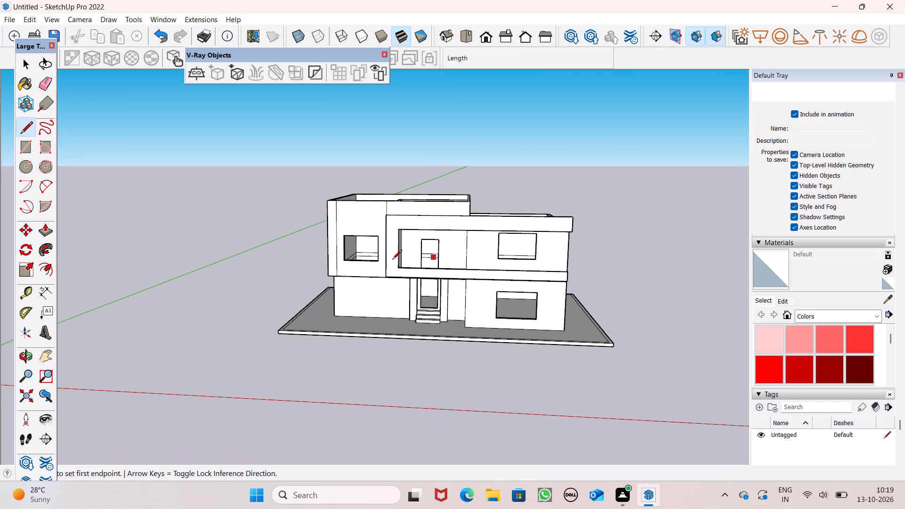
pyautogui.scroll(-6, 325, 278)
pyautogui.moveTo(628, 383); pyautogui.dragTo(579, 342, button='middle')
pyautogui.scroll(-2, 347, 307)
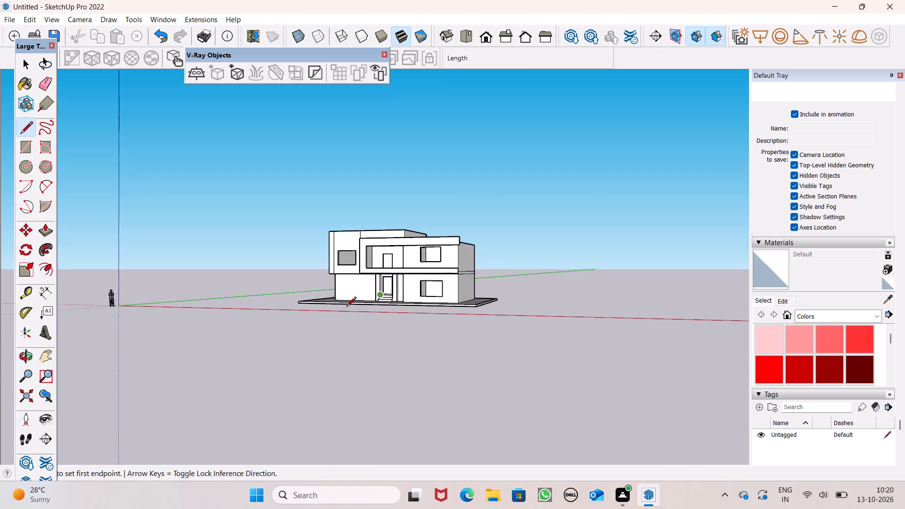
pyautogui.scroll(-2, 346, 307)
pyautogui.moveTo(414, 339); pyautogui.dragTo(497, 381, button='middle')
pyautogui.scroll(4, 582, 320)
pyautogui.moveTo(597, 331); pyautogui.dragTo(596, 312, button='middle')
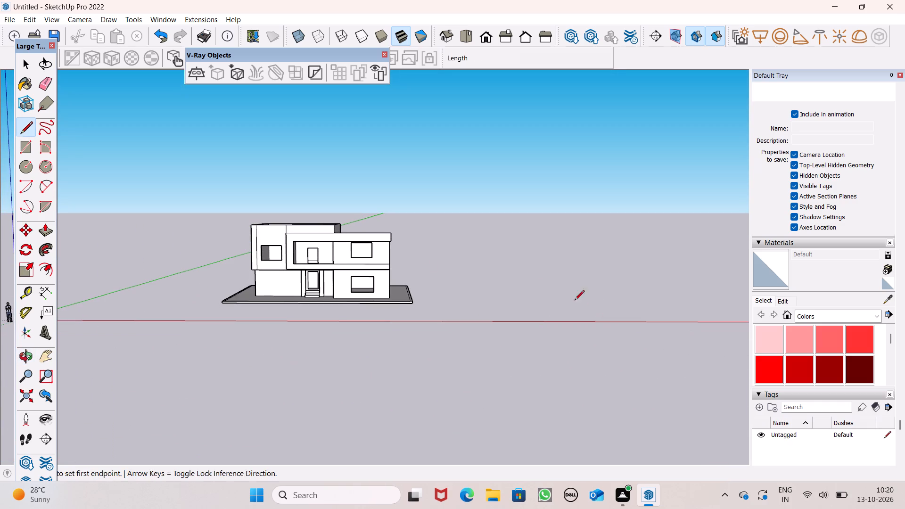
# Draw an upright rectangle about 8' 3 5/16" by 7' 2 1/4" in the empty space beside the building.
pyautogui.click(30, 154)
pyautogui.moveTo(546, 335); pyautogui.dragTo(542, 303, button='middle')
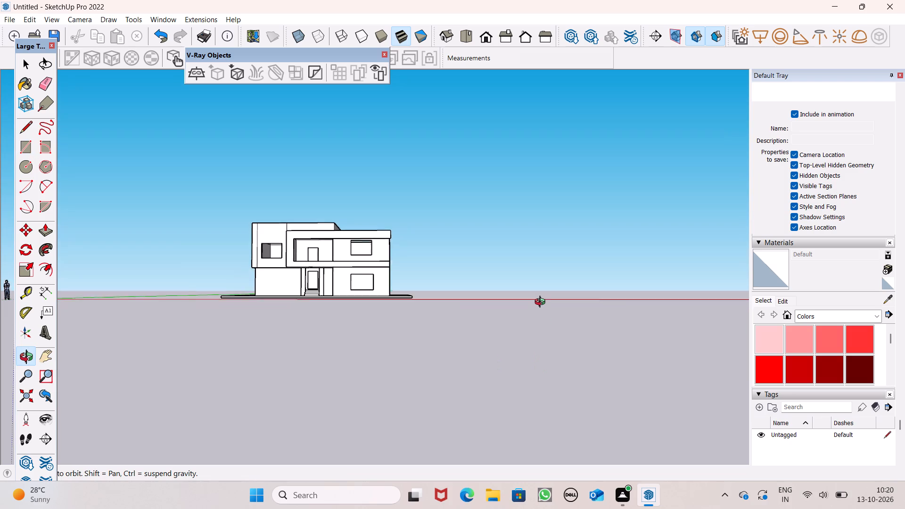
pyautogui.moveTo(542, 303); pyautogui.dragTo(542, 303, button='middle')
pyautogui.scroll(8, 542, 299)
pyautogui.click(427, 237)
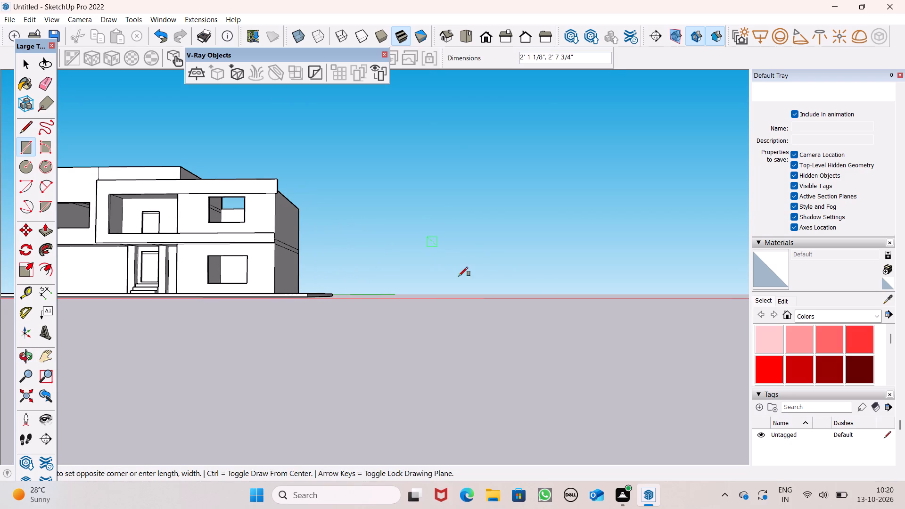
pyautogui.click(487, 288)
pyautogui.scroll(2, 493, 267)
pyautogui.middleClick(493, 267)
pyautogui.scroll(-1, 504, 274)
pyautogui.moveTo(518, 288); pyautogui.dragTo(522, 348, button='middle')
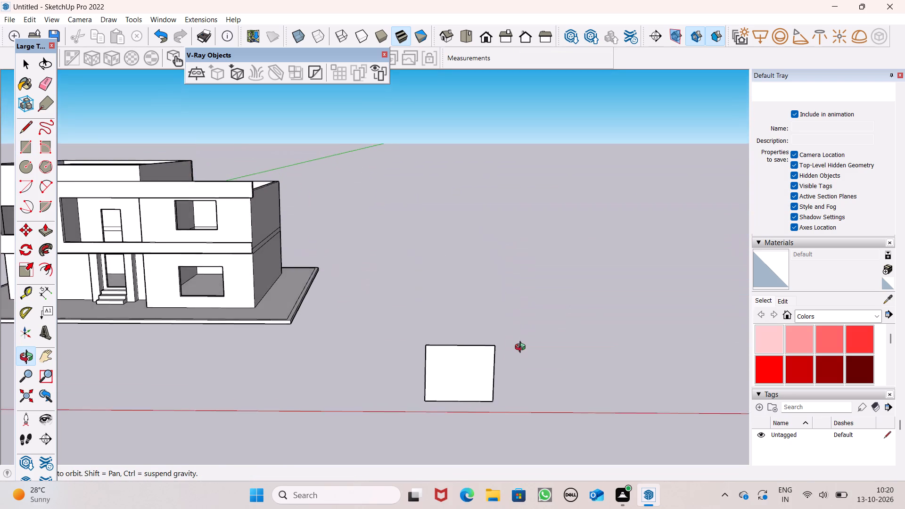
pyautogui.moveTo(522, 348); pyautogui.dragTo(521, 361, button='middle')
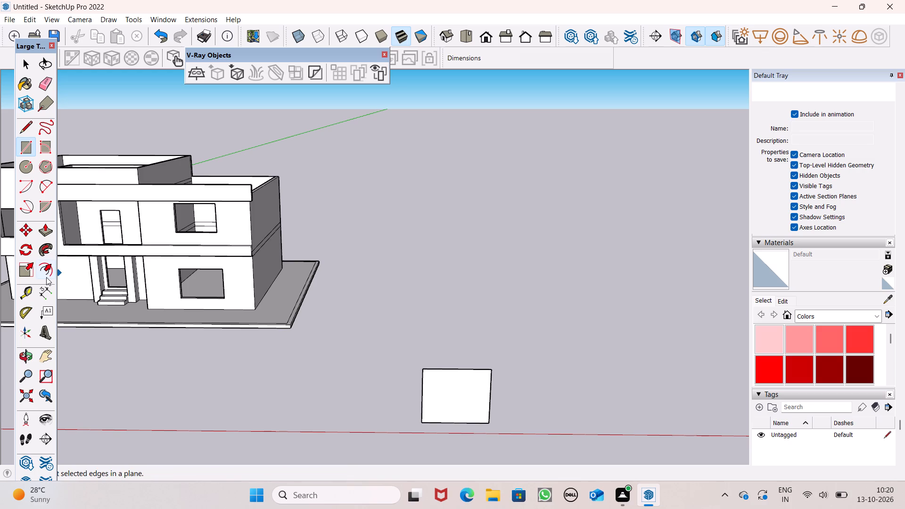
# Offset the upright rectangle's outline inward by about 5 1/4" to form a frame border.
pyautogui.click(46, 277)
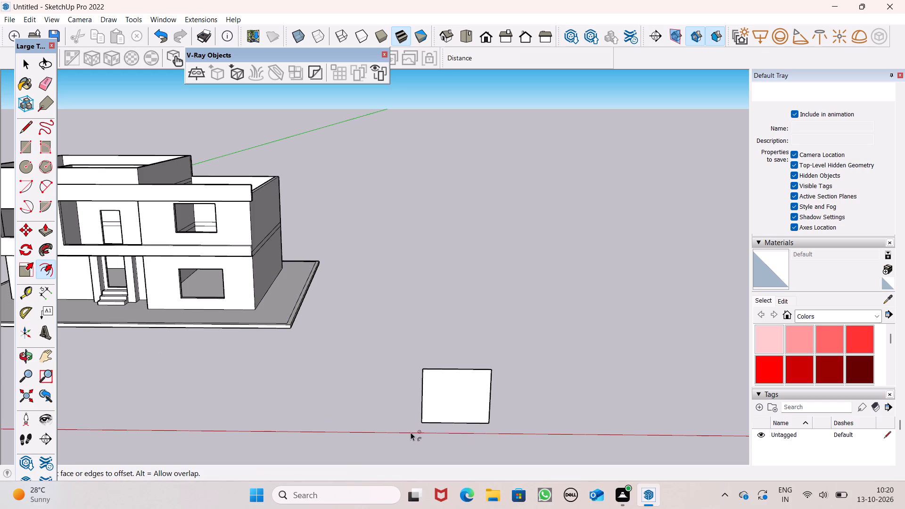
pyautogui.scroll(4, 499, 379)
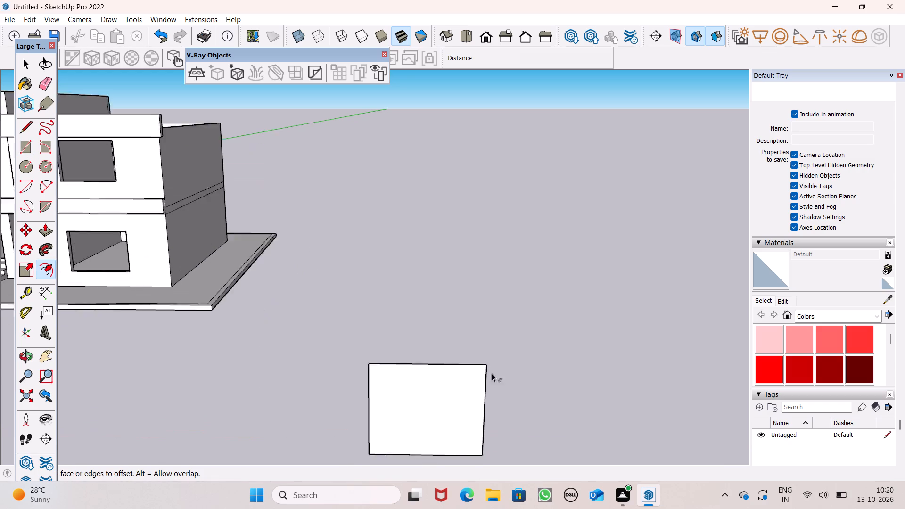
pyautogui.scroll(2, 492, 373)
pyautogui.click(446, 372)
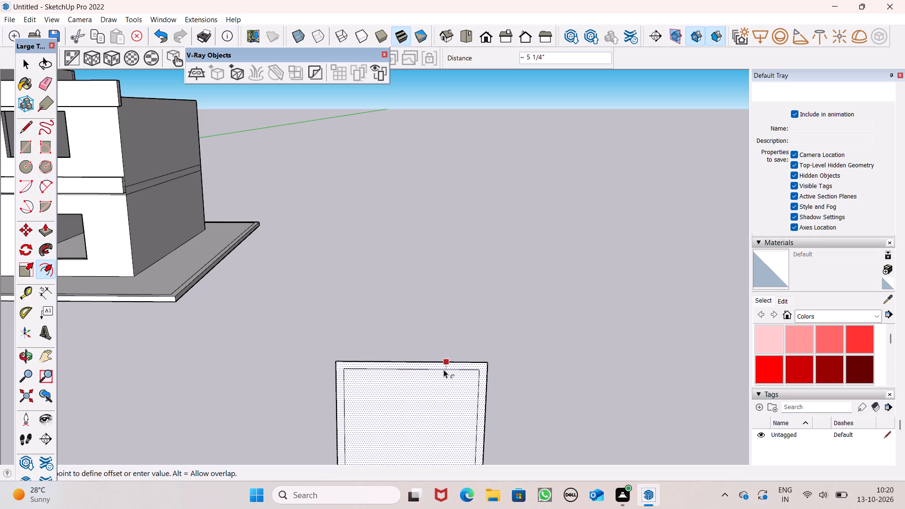
pyautogui.scroll(-1, 458, 317)
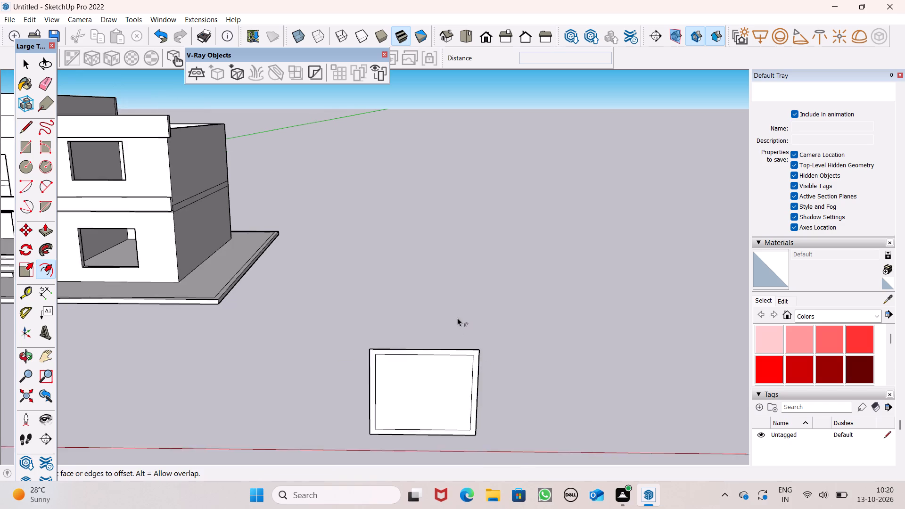
pyautogui.scroll(-2, 457, 318)
pyautogui.scroll(2, 517, 456)
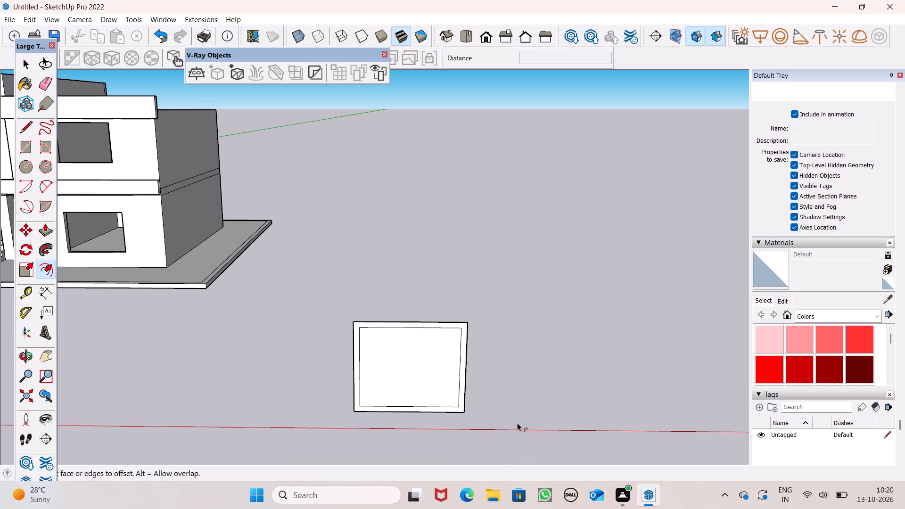
pyautogui.scroll(1, 517, 423)
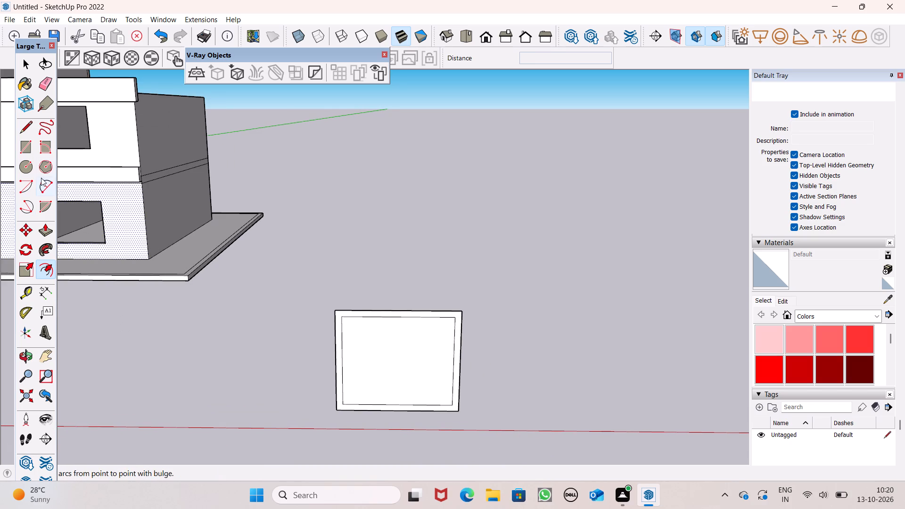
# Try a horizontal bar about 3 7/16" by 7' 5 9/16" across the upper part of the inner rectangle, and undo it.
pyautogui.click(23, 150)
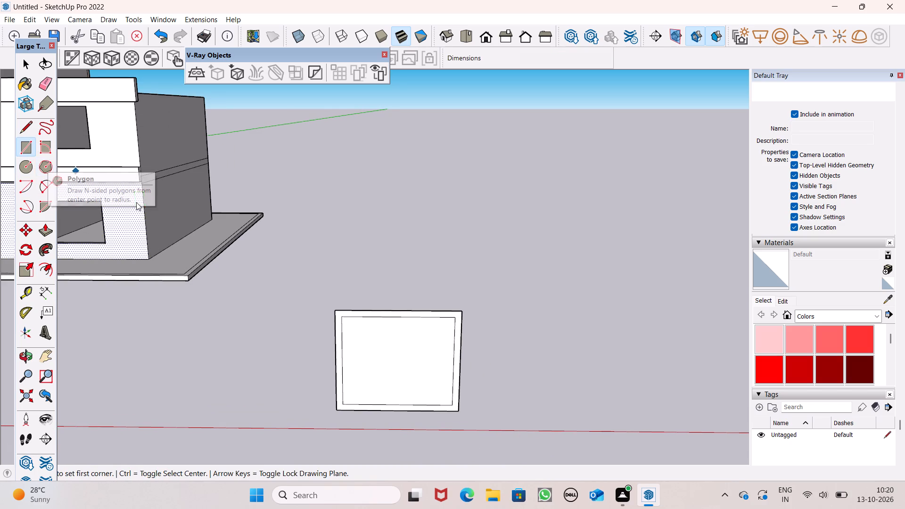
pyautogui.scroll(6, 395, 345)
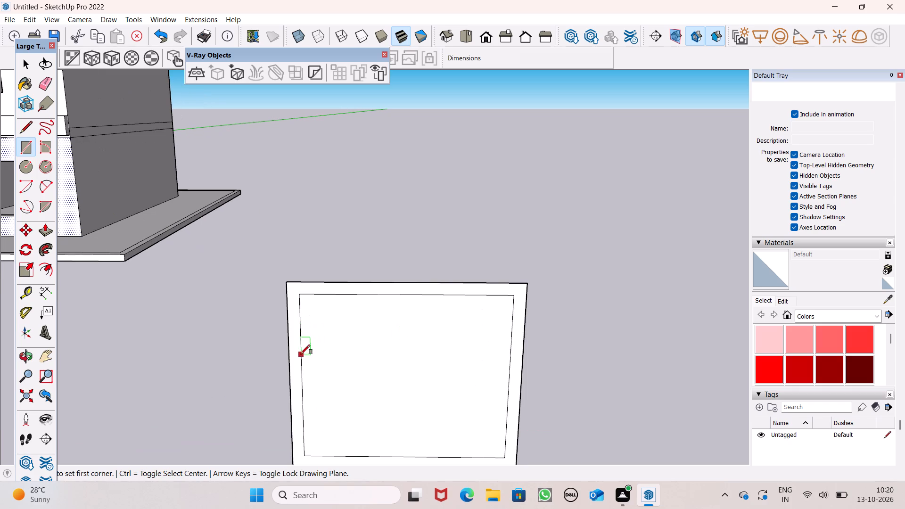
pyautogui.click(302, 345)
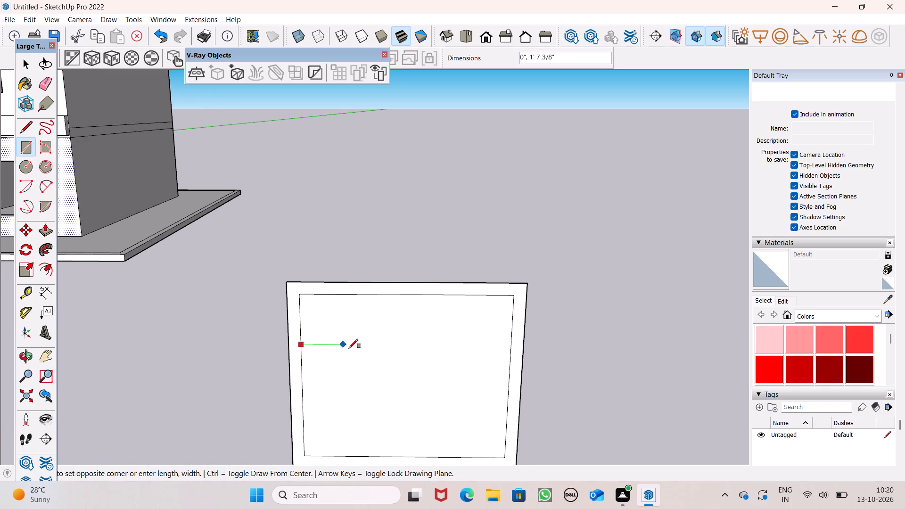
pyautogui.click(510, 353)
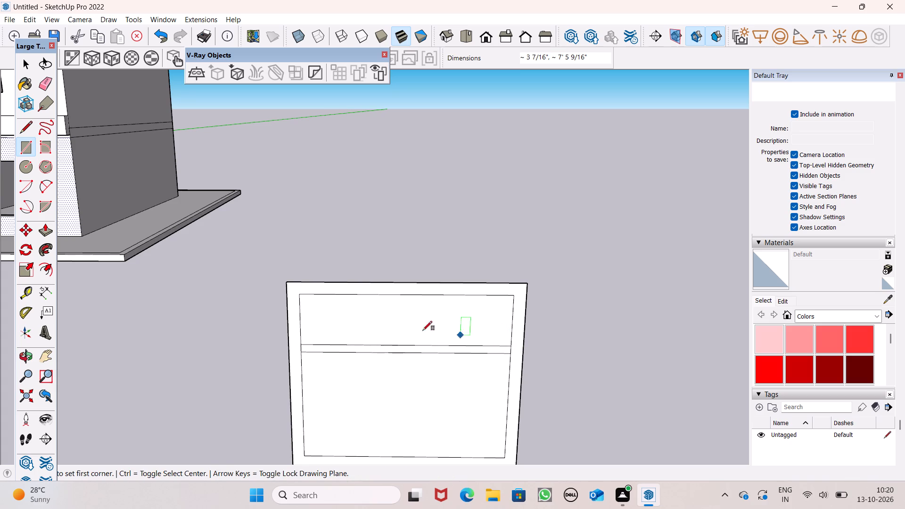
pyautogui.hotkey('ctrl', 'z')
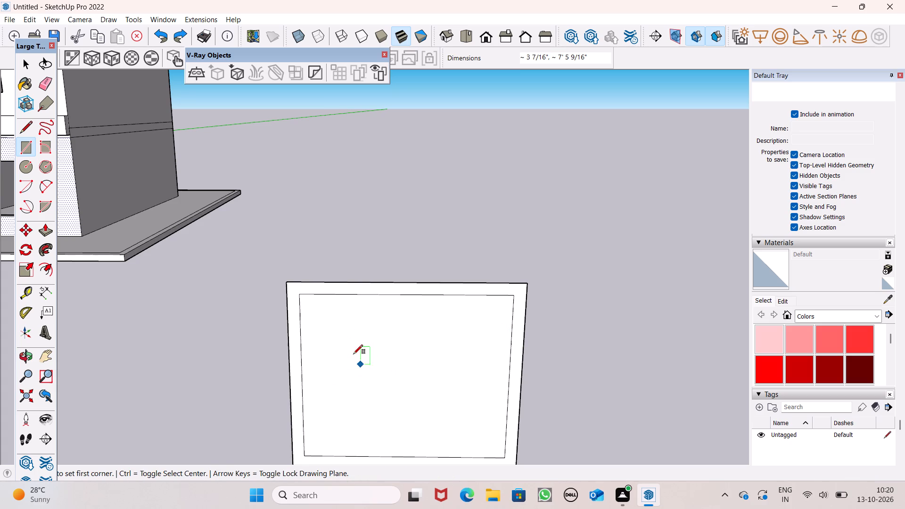
# Place a horizontal guide line across the upper part of the panel, parallel to the inner rectangle's top edge.
pyautogui.press('space')
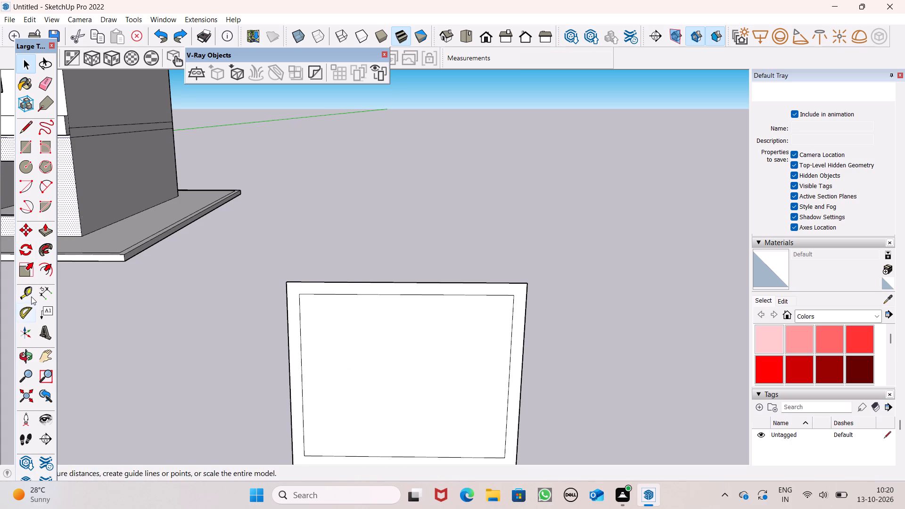
pyautogui.click(31, 296)
pyautogui.click(401, 296)
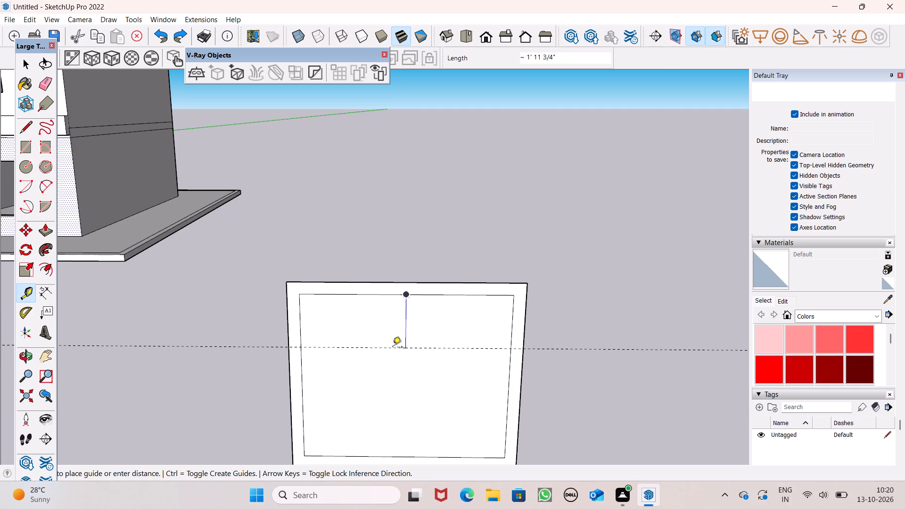
pyautogui.click(392, 343)
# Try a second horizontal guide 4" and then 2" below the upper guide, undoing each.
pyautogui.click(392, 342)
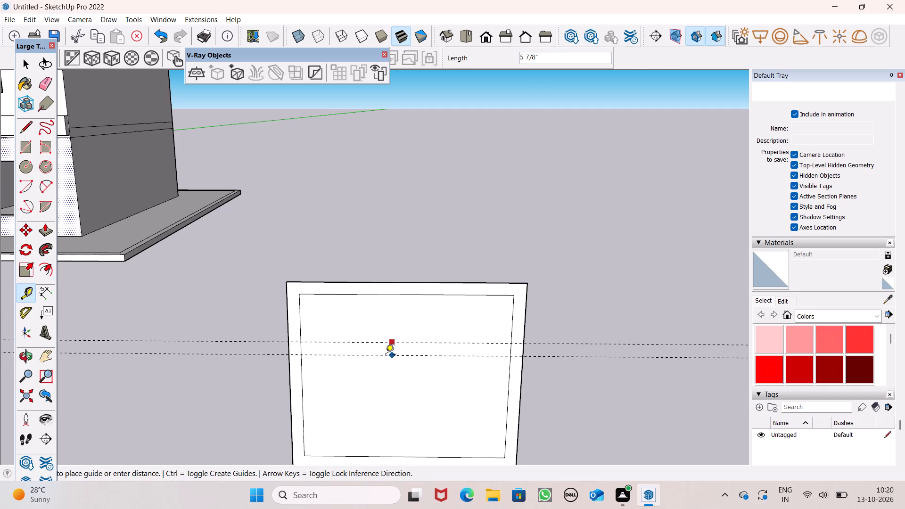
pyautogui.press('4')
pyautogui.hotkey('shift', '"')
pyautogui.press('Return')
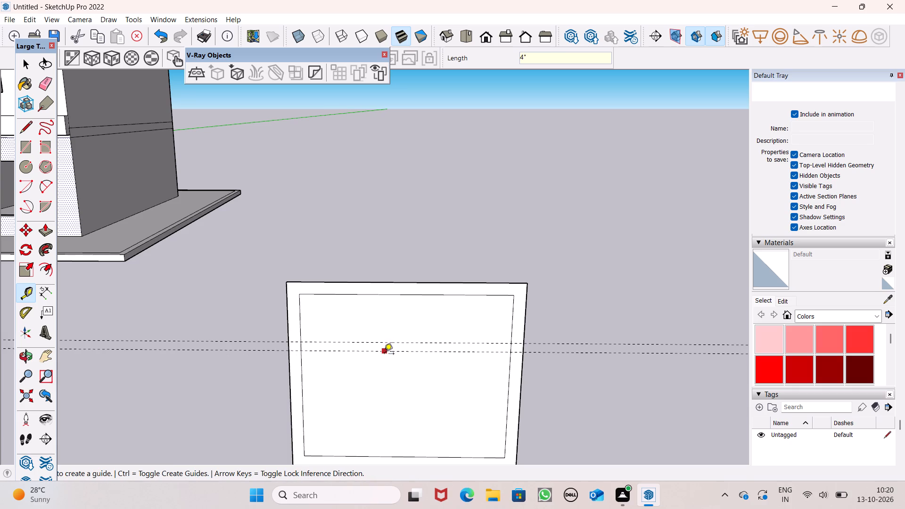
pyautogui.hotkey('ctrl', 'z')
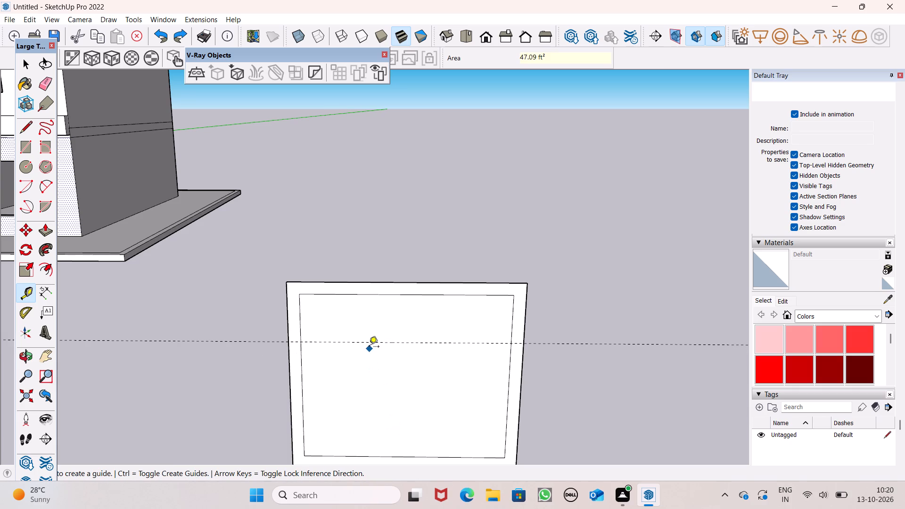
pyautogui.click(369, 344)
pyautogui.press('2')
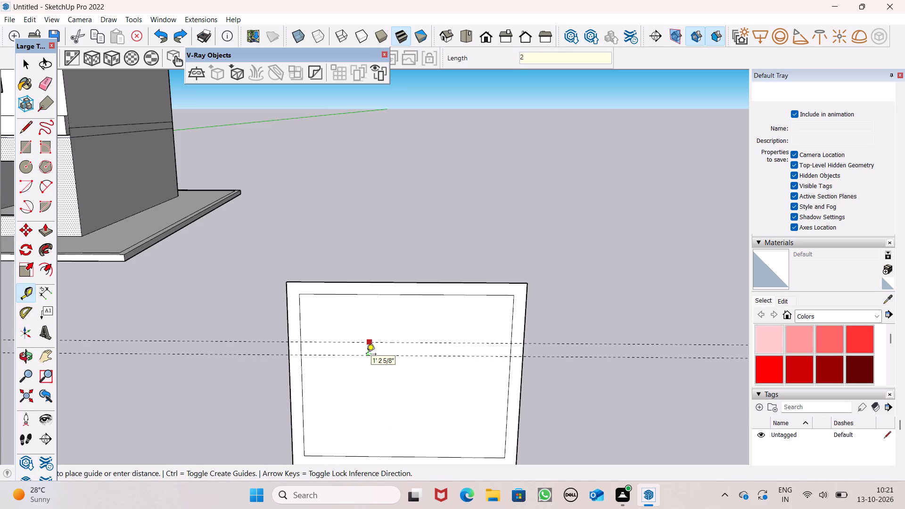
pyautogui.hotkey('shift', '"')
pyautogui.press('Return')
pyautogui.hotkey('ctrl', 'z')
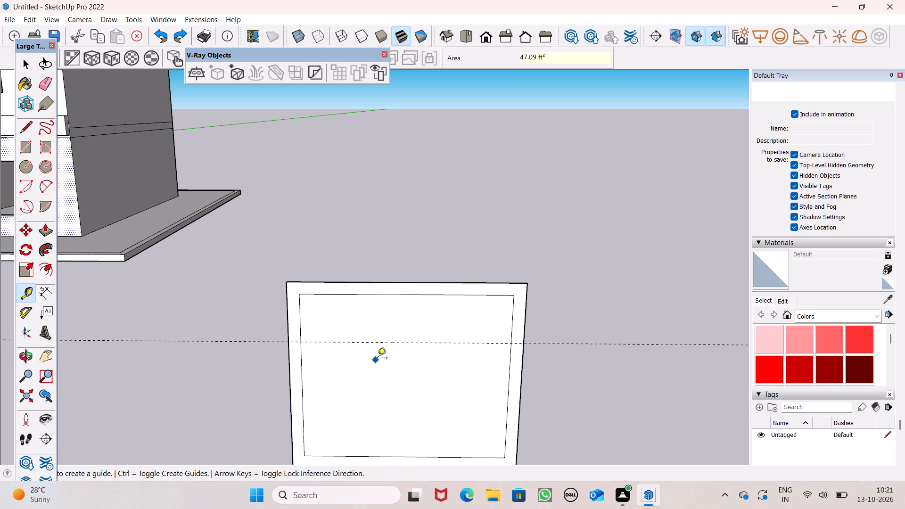
# Place a second horizontal guide 3" below the upper guide.
pyautogui.click(381, 345)
pyautogui.press('3')
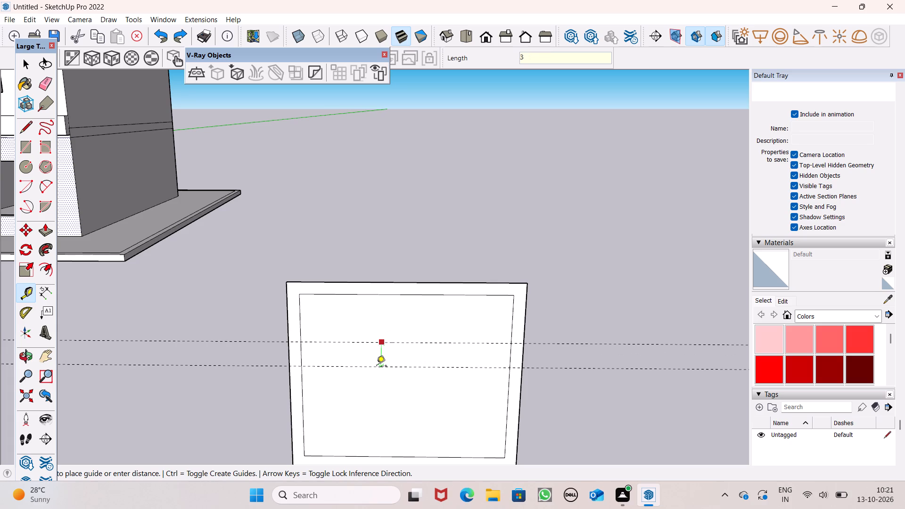
pyautogui.hotkey('shift', '"')
pyautogui.press('Return')
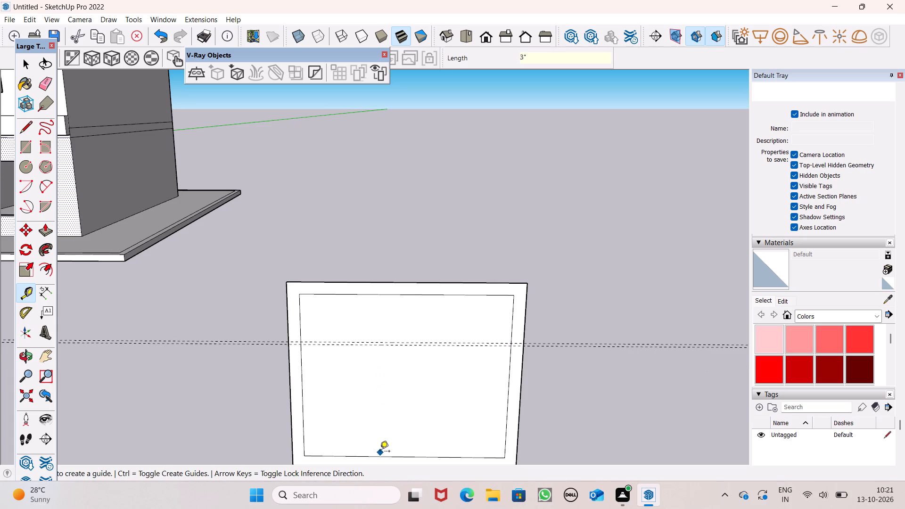
# Place a horizontal guide about 1' 11 3/8" above the inner rectangle's bottom edge and a second guide 3" below it.
pyautogui.click(375, 456)
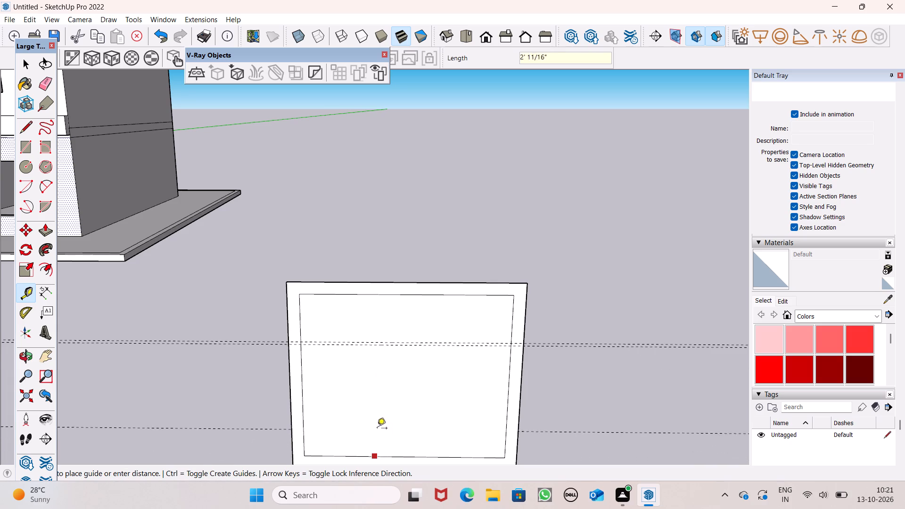
pyautogui.scroll(-4, 402, 361)
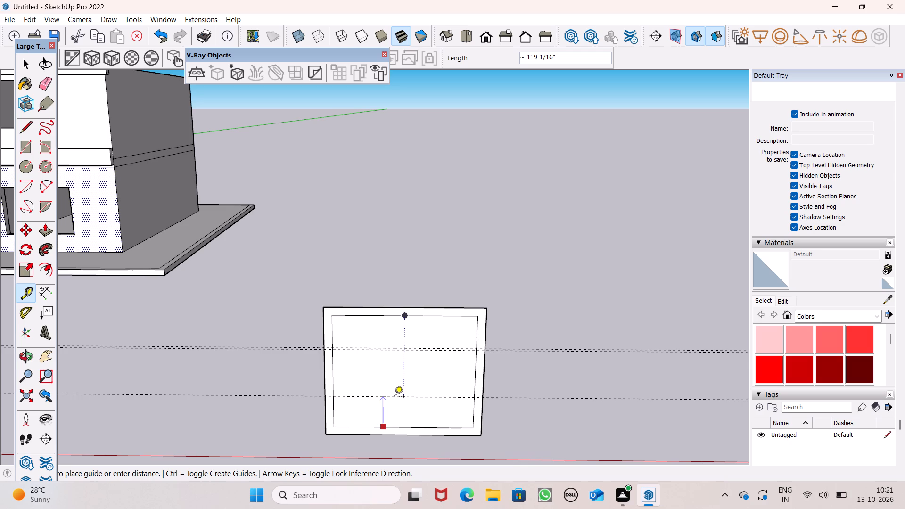
pyautogui.click(395, 394)
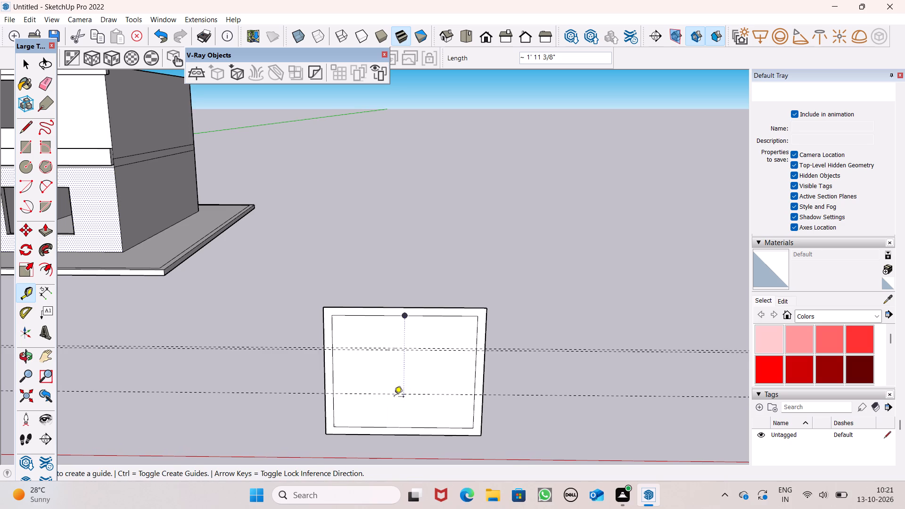
pyautogui.click(395, 396)
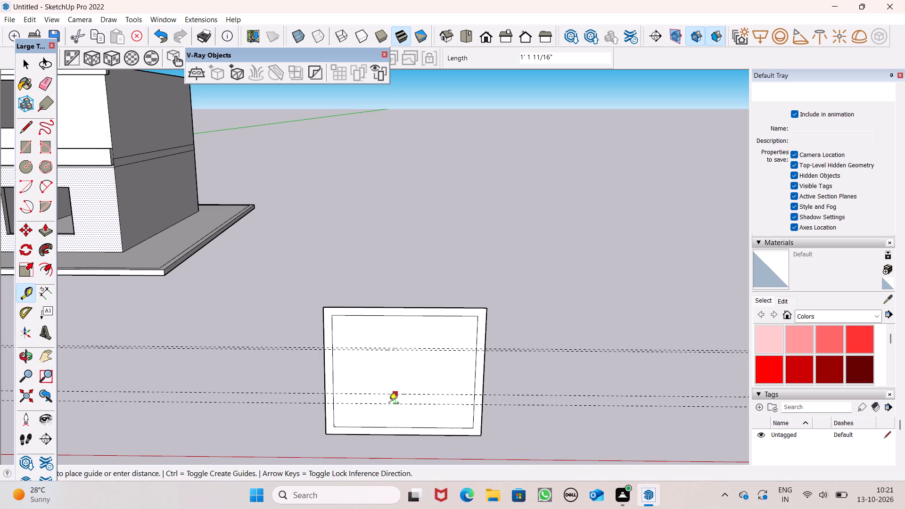
pyautogui.write('3"')
pyautogui.press('Return')
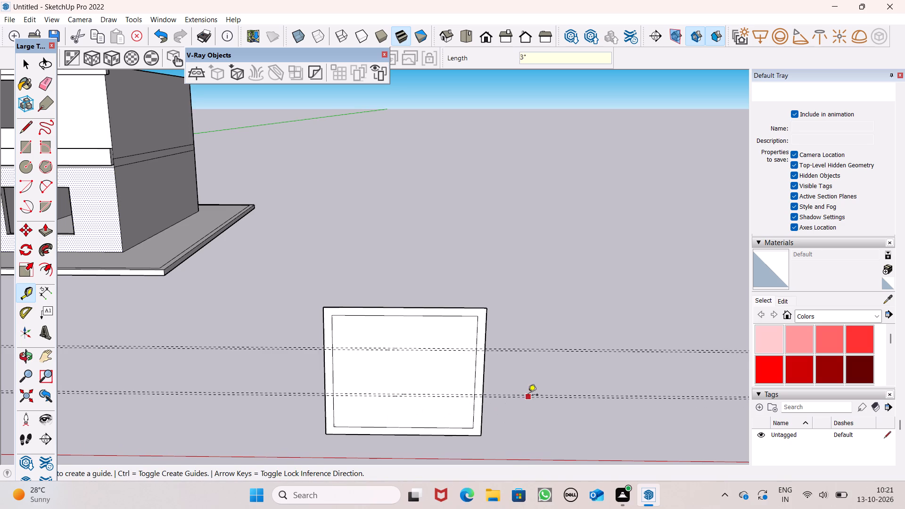
pyautogui.press('space')
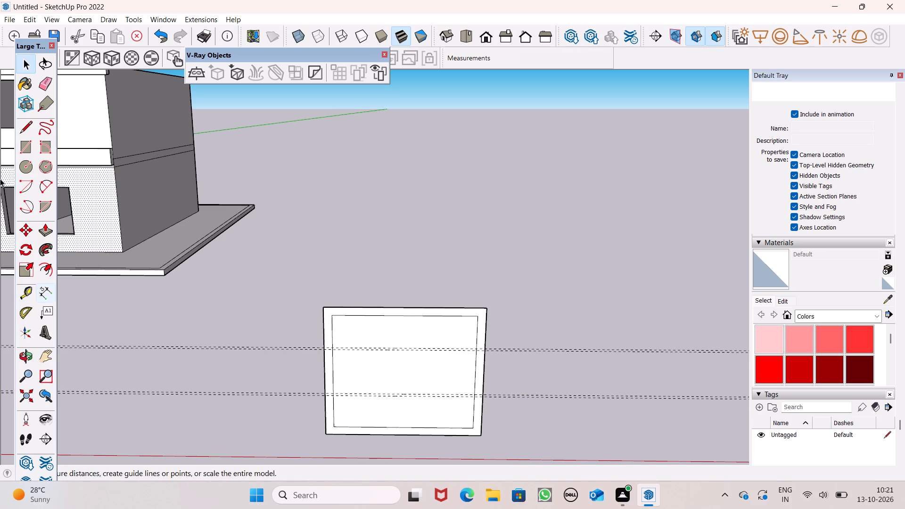
# Place a vertical guide about 1' 8 3/8" in from the inner rectangle's left edge.
pyautogui.click(31, 294)
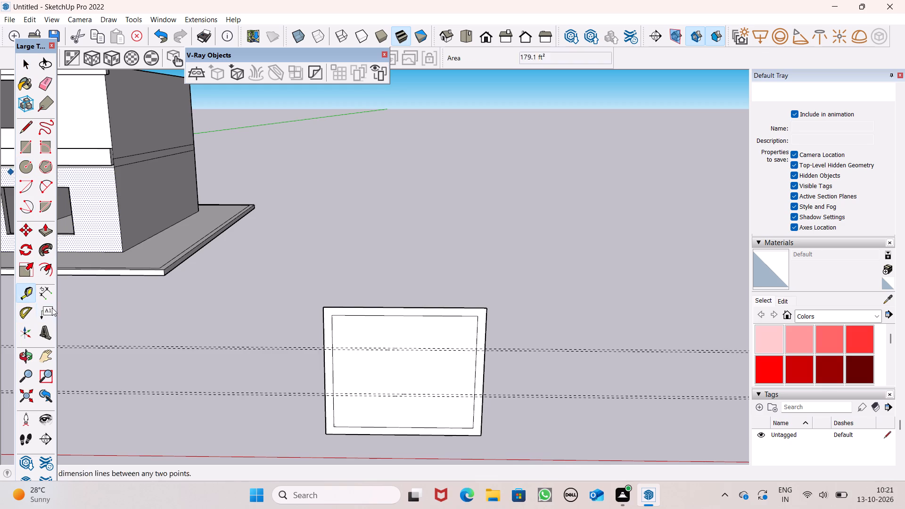
pyautogui.scroll(1, 705, 470)
pyautogui.scroll(6, 509, 391)
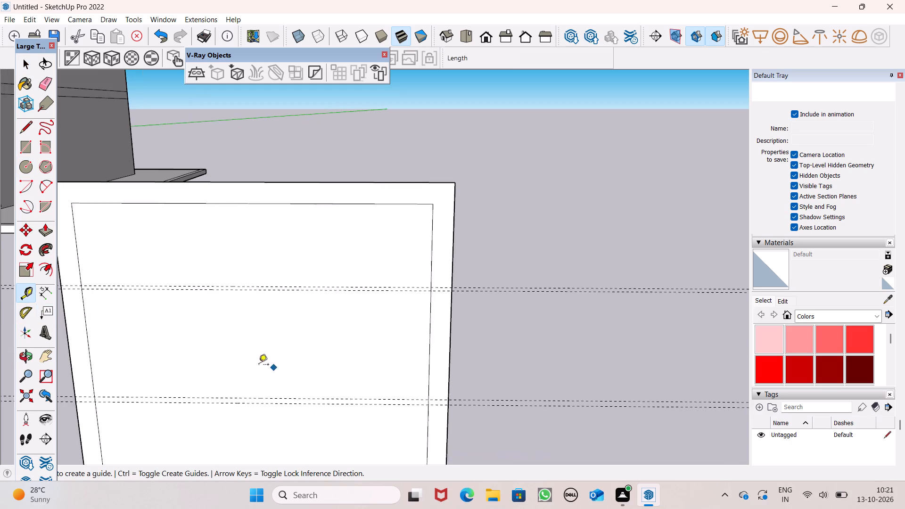
pyautogui.scroll(-5, 245, 362)
pyautogui.moveTo(147, 355); pyautogui.dragTo(152, 355)
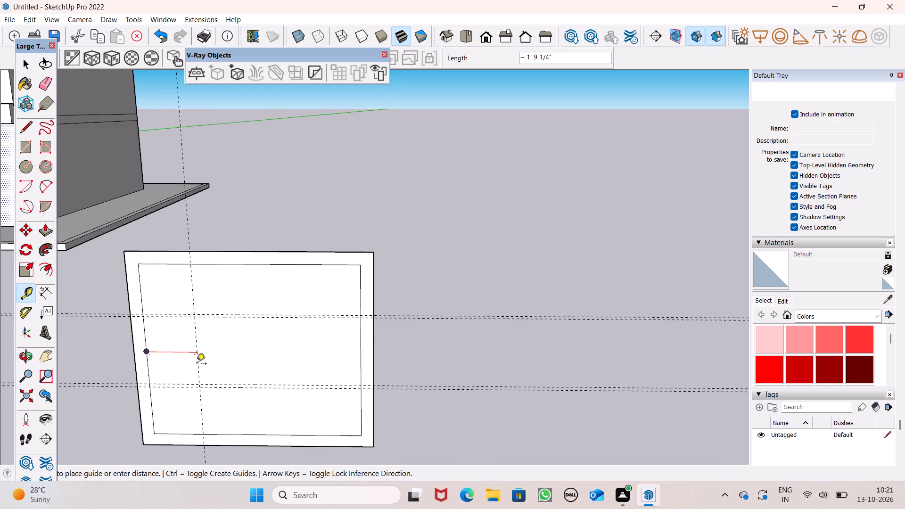
pyautogui.click(197, 373)
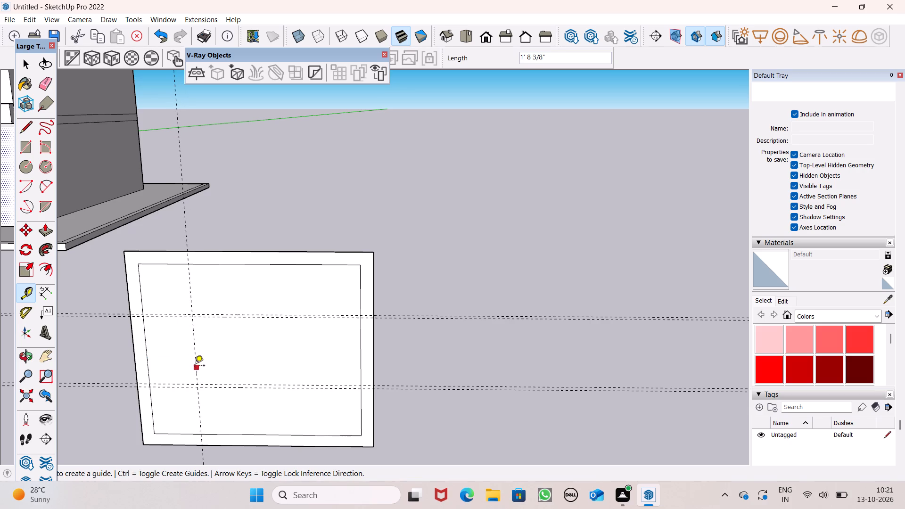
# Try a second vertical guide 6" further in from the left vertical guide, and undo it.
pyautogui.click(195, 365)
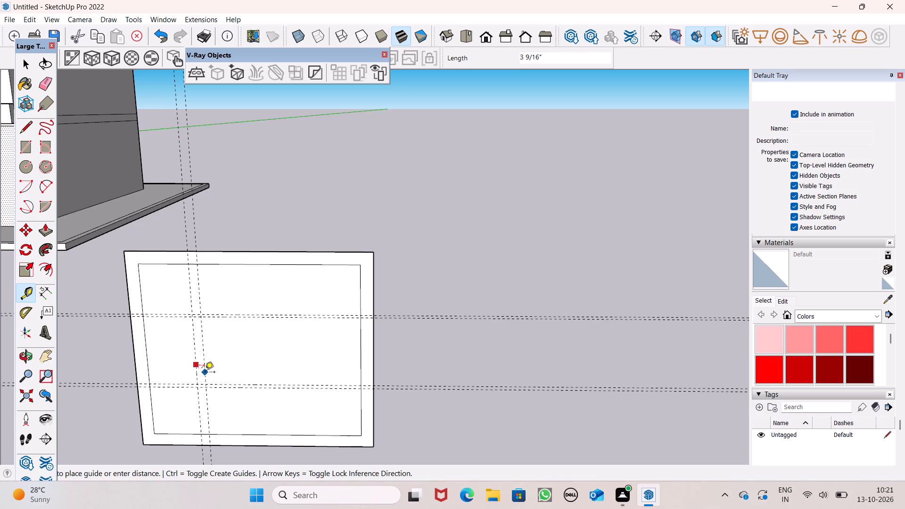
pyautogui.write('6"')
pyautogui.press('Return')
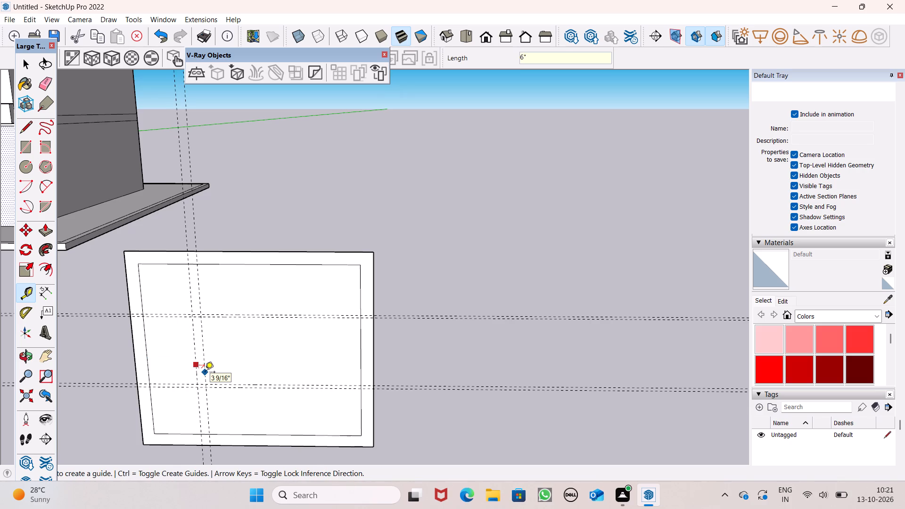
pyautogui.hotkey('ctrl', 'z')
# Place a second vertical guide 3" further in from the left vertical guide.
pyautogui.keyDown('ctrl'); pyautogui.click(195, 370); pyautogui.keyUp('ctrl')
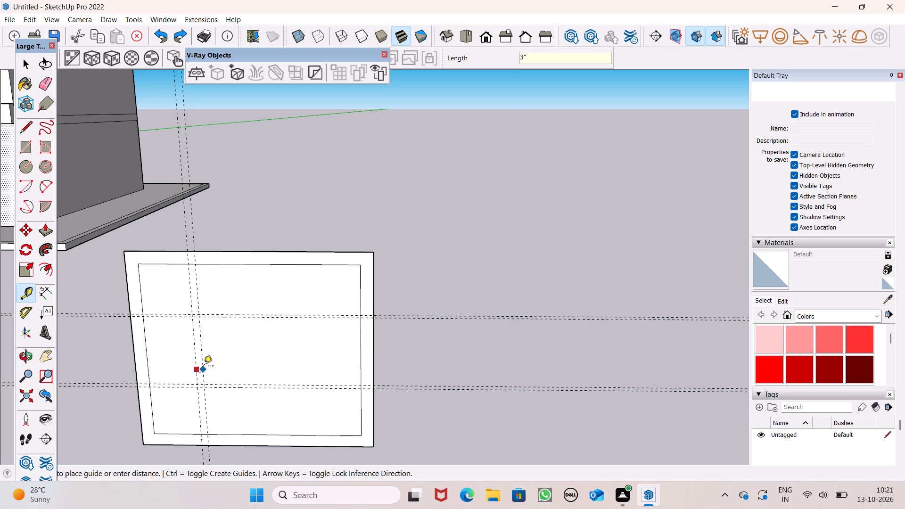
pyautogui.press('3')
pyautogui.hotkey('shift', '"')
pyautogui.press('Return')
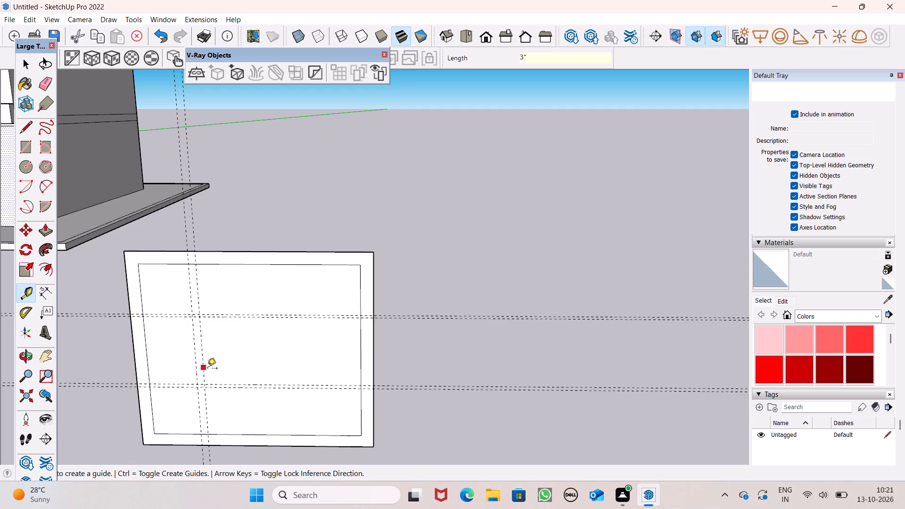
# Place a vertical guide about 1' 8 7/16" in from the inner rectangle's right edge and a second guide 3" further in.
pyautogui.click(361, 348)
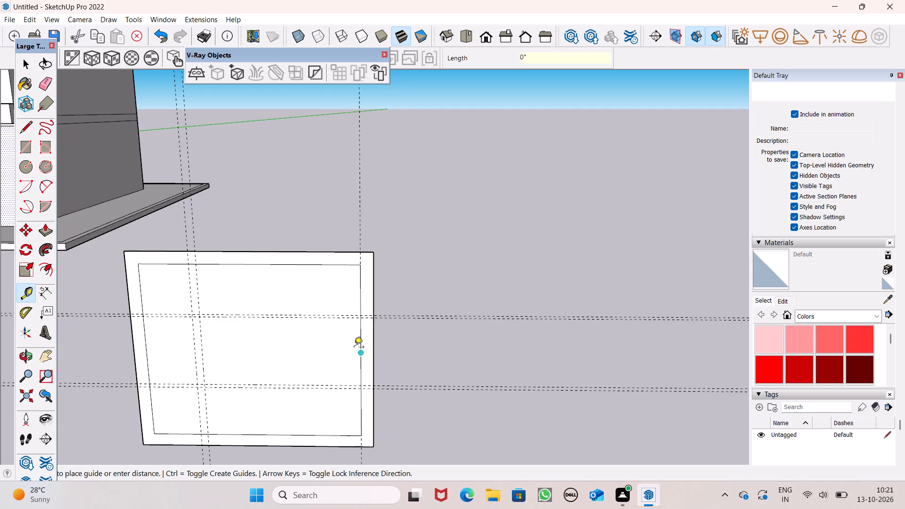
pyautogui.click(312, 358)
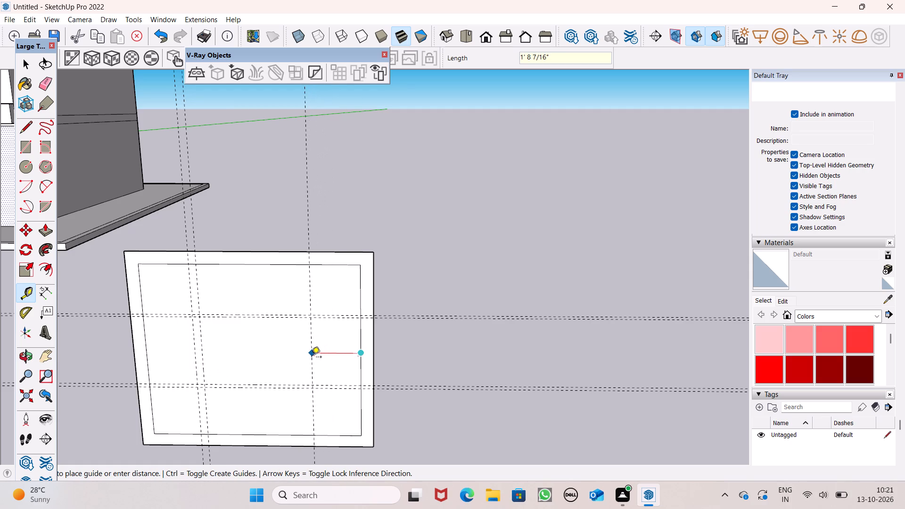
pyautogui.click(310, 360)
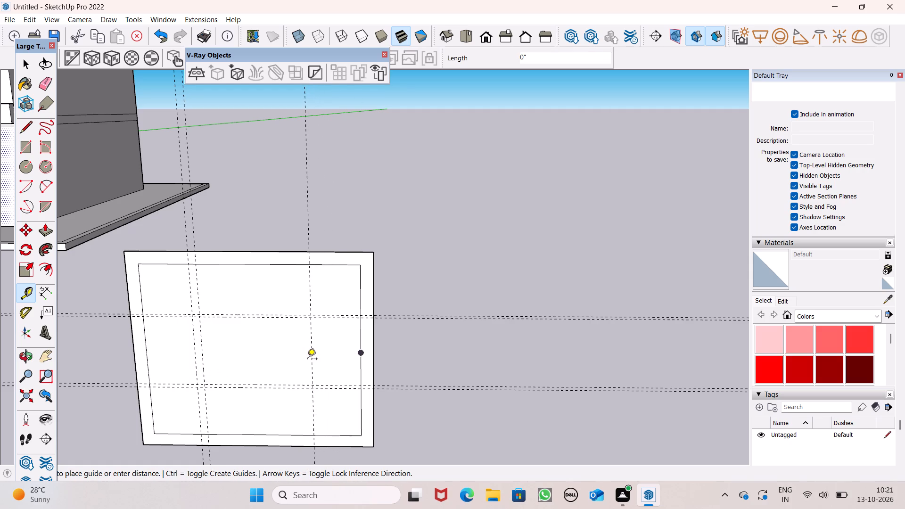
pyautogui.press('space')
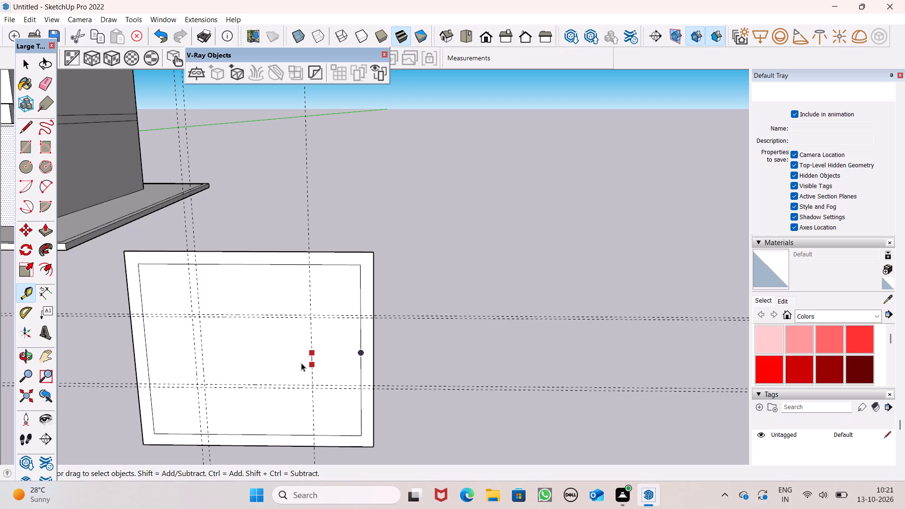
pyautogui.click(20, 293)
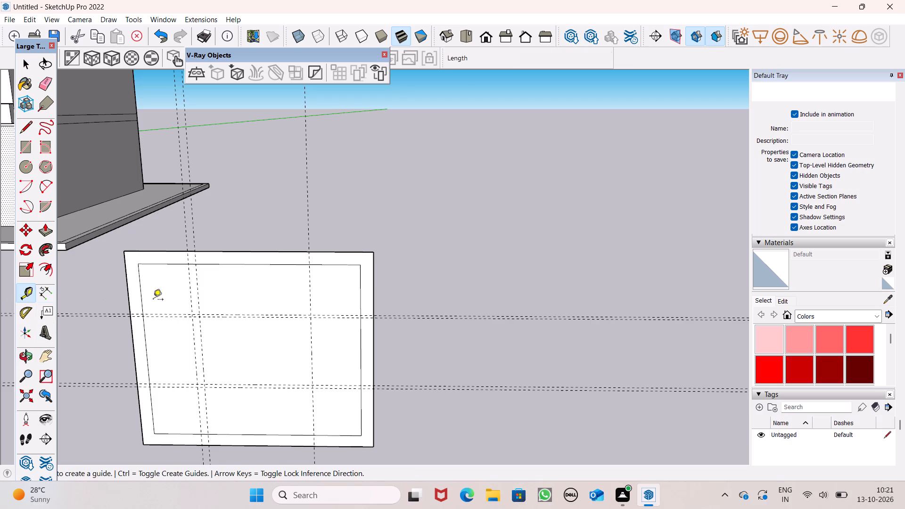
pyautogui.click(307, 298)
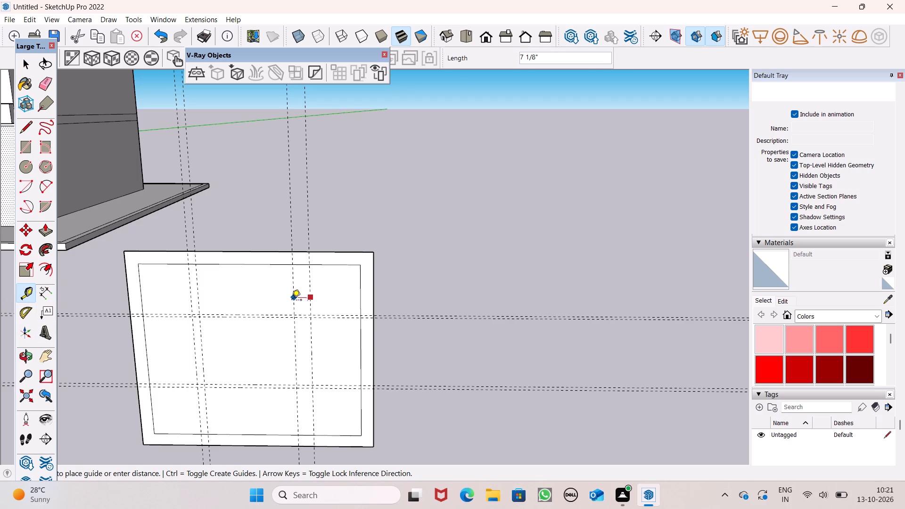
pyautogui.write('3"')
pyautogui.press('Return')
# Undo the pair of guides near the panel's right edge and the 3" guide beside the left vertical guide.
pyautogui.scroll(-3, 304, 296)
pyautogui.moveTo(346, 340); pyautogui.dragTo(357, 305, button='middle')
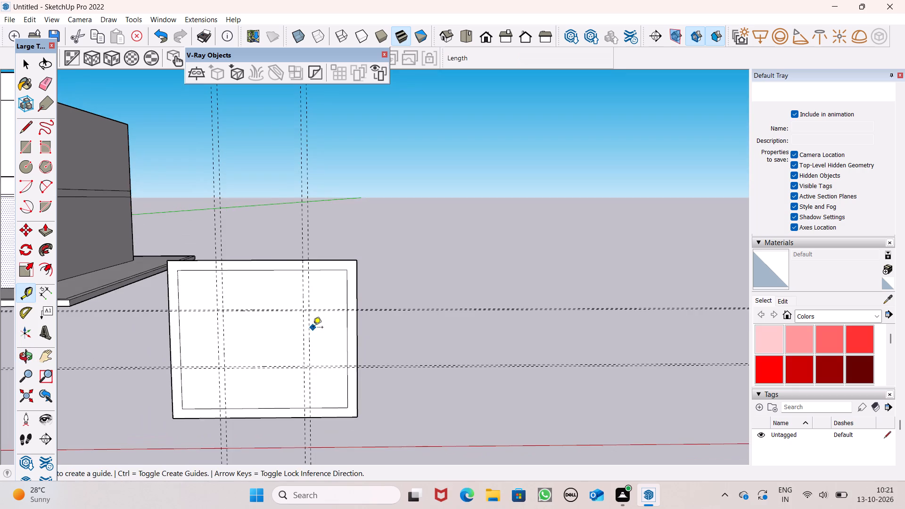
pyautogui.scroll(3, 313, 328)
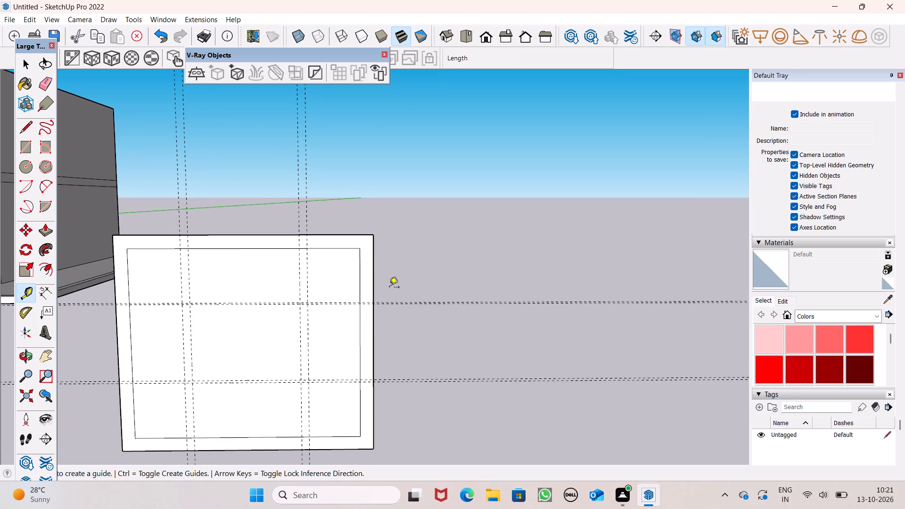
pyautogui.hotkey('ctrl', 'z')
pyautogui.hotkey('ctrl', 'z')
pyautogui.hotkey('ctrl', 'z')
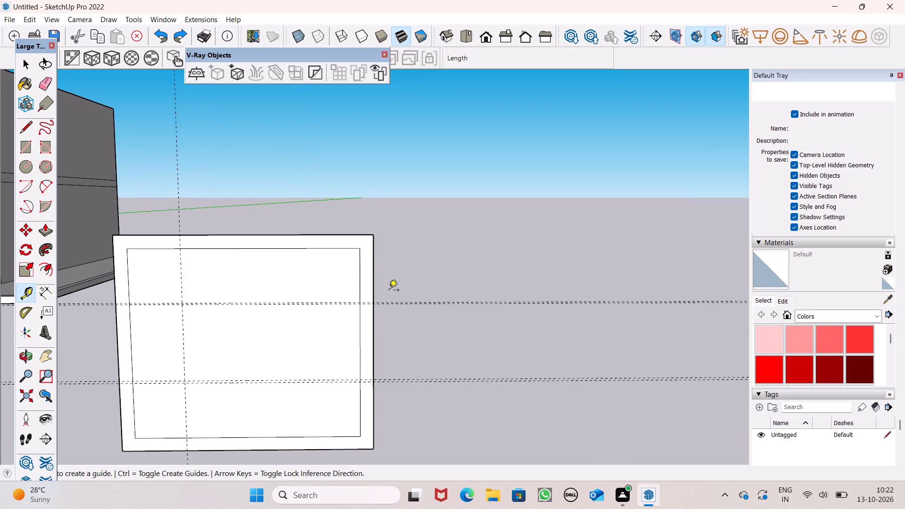
# Place a second vertical guide 2" further in from the left vertical guide.
pyautogui.click(181, 333)
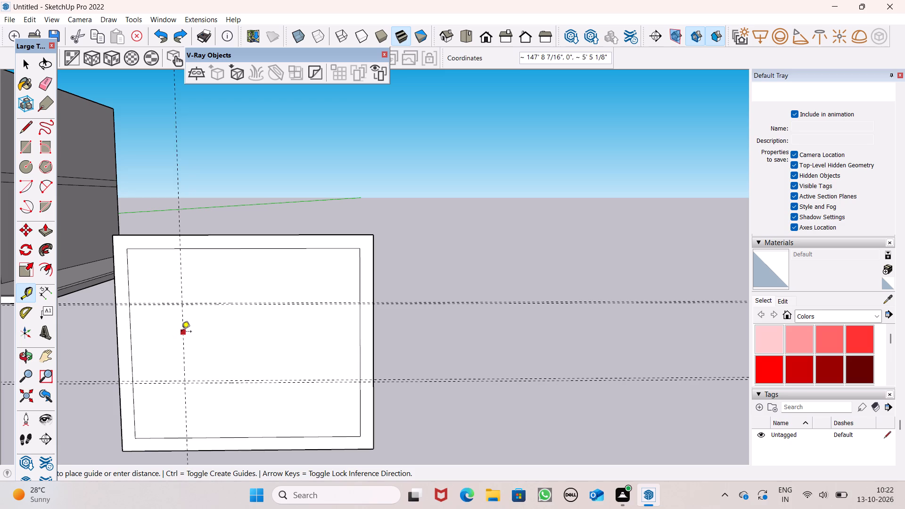
pyautogui.press('2')
pyautogui.hotkey('shift', '"')
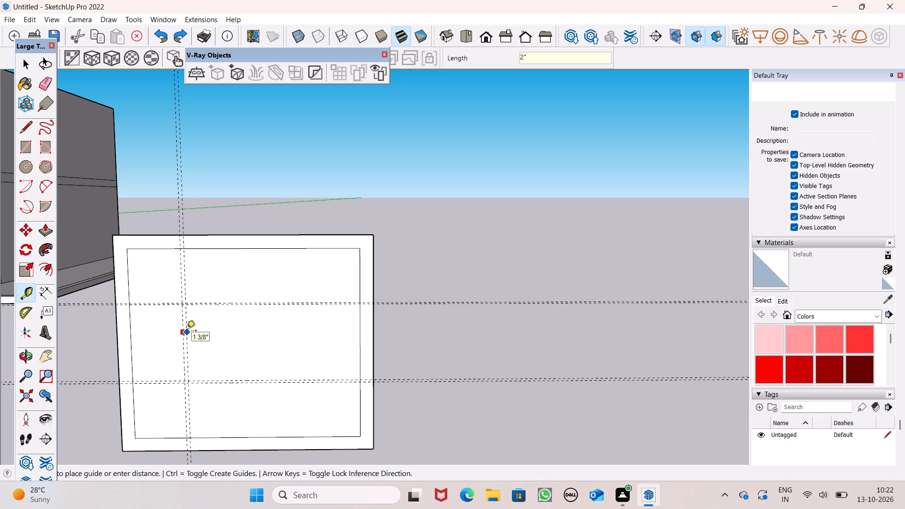
pyautogui.press('Return')
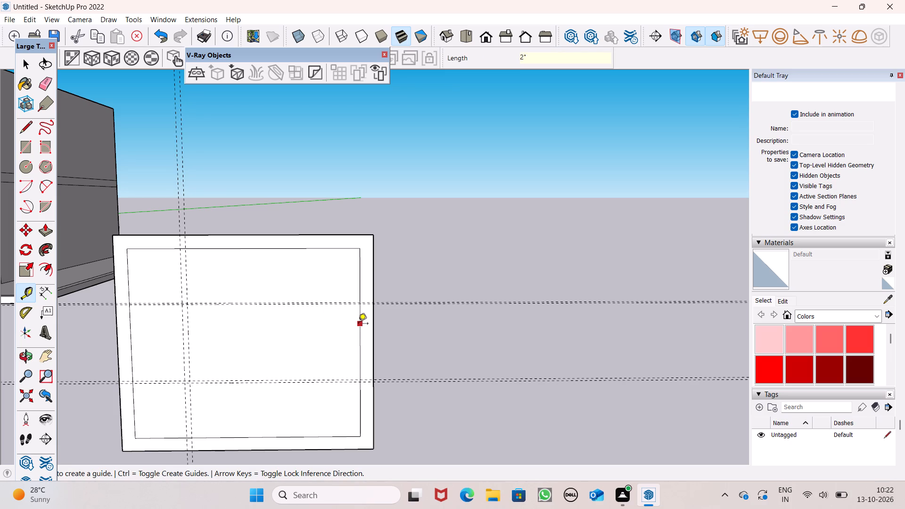
# Place a vertical guide about 1' 4" in from the inner rectangle's right edge and a second guide 2" further in.
pyautogui.click(359, 324)
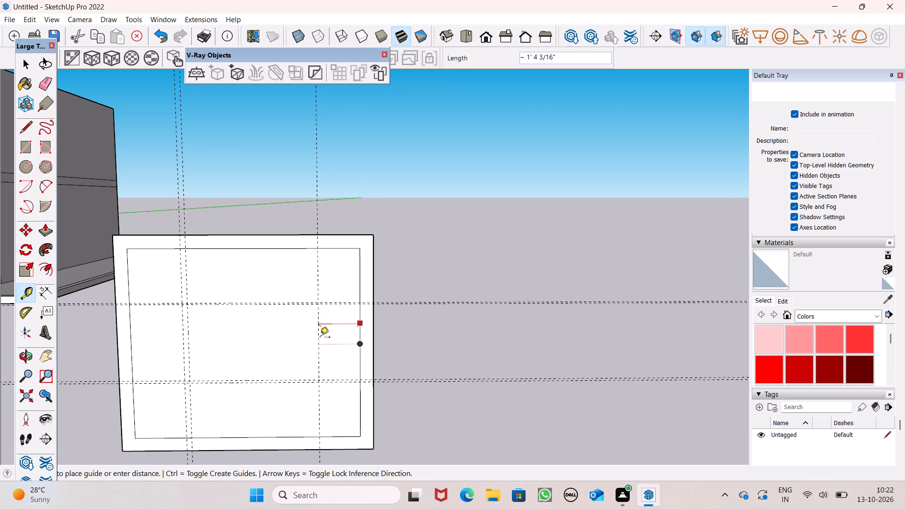
pyautogui.click(320, 337)
pyautogui.click(319, 338)
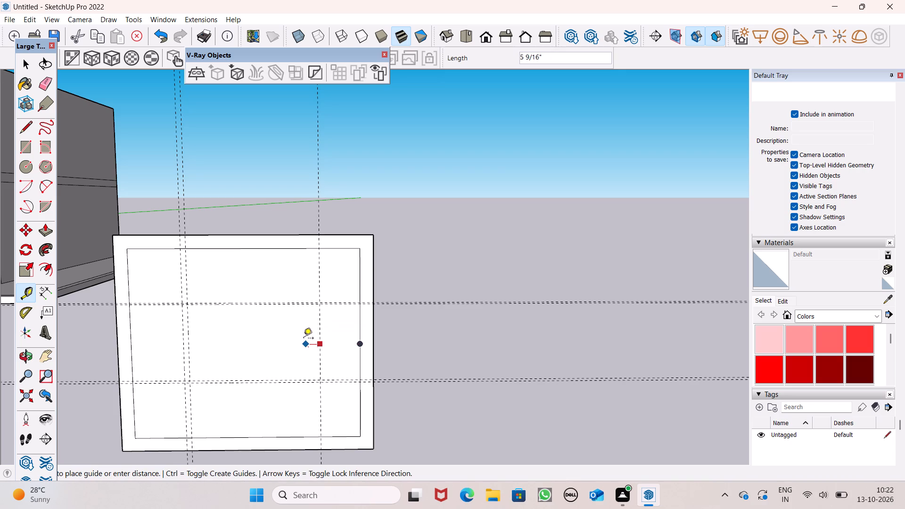
pyautogui.press('space')
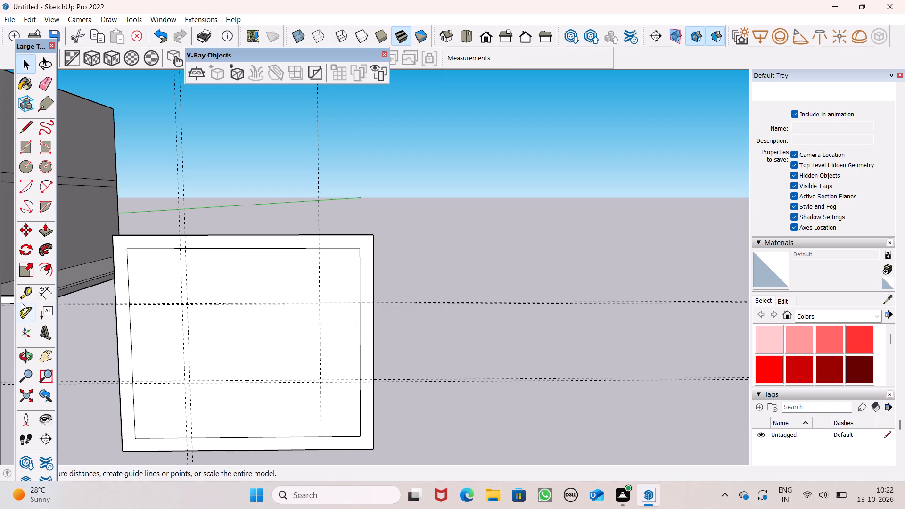
pyautogui.click(21, 301)
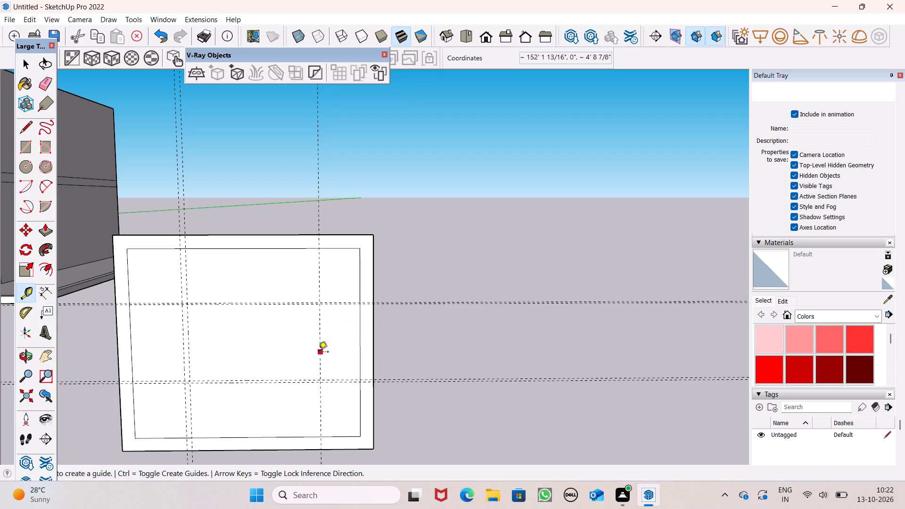
pyautogui.click(319, 353)
pyautogui.press('2')
pyautogui.hotkey('shift', '"')
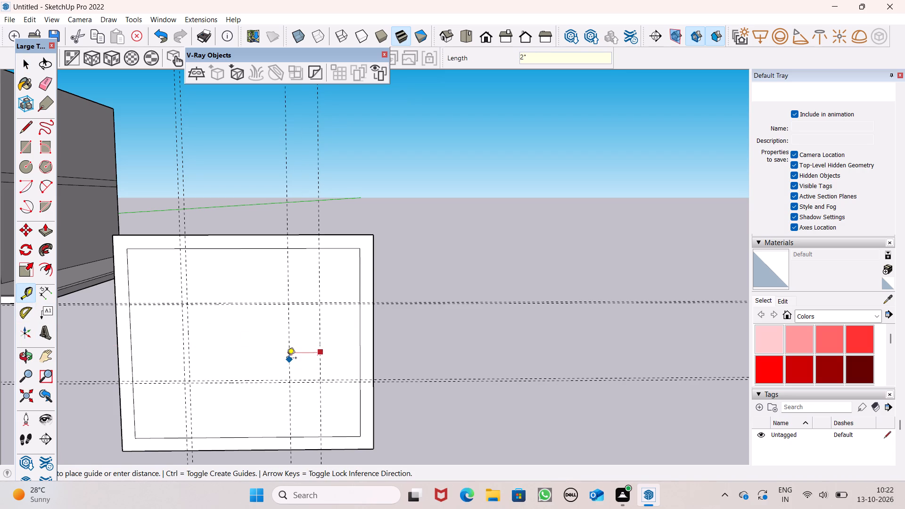
pyautogui.press('Return')
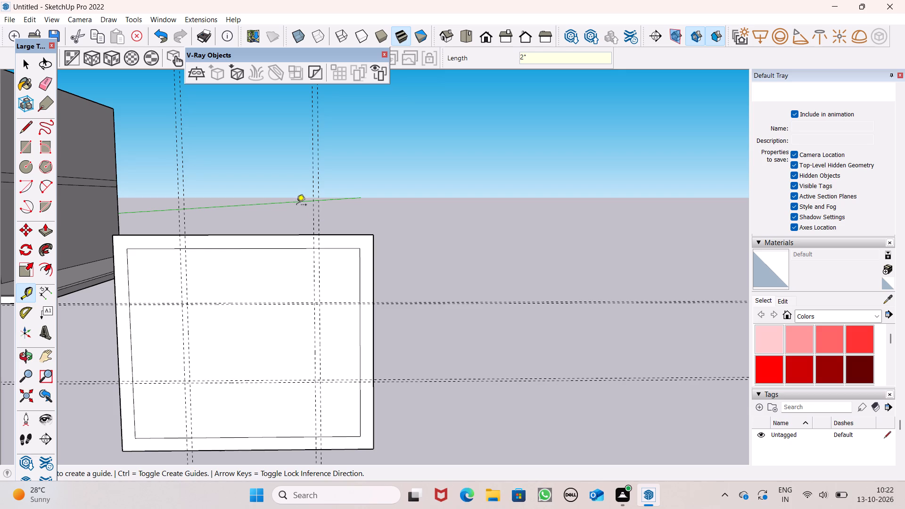
pyautogui.press('space')
# Erase both vertical guides near the panel's left edge.
pyautogui.click(52, 81)
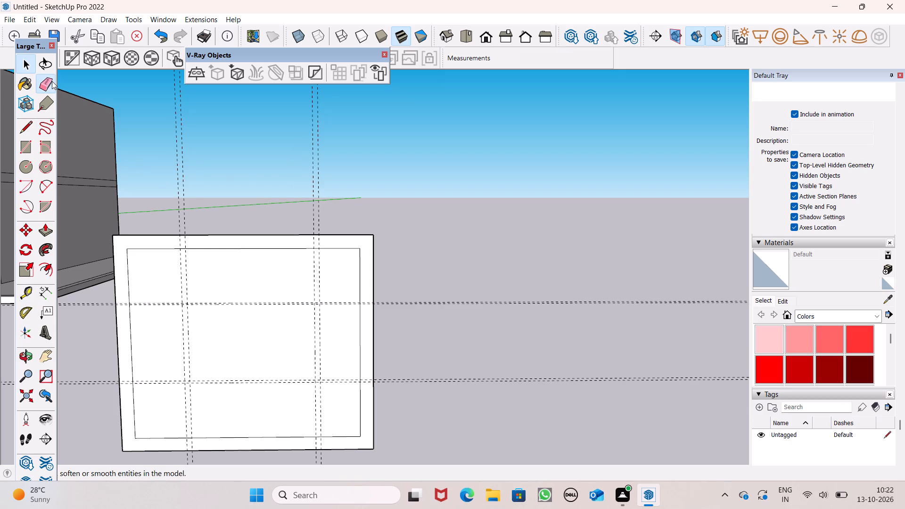
pyautogui.moveTo(184, 131); pyautogui.dragTo(179, 138)
pyautogui.moveTo(171, 141); pyautogui.dragTo(179, 141)
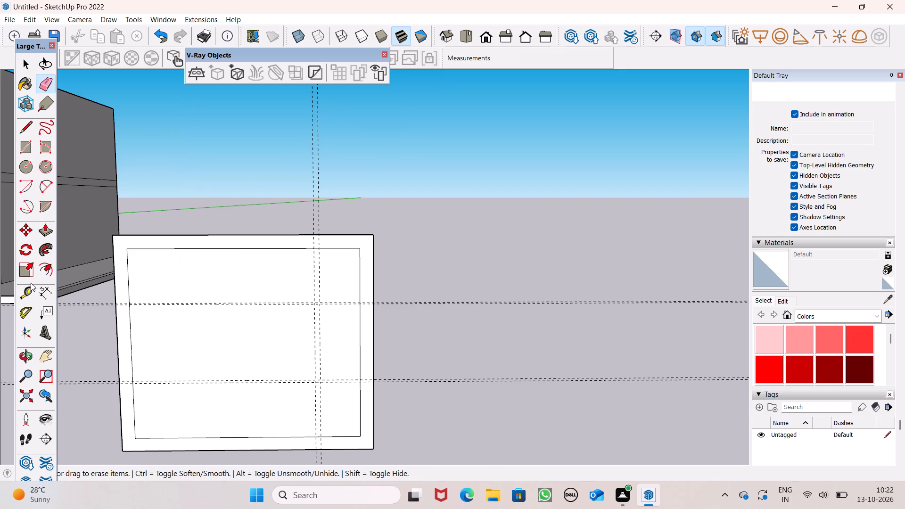
# Place a vertical guide about 1' 4 5/16" in from the inner rectangle's left edge.
pyautogui.click(28, 267)
pyautogui.click(26, 291)
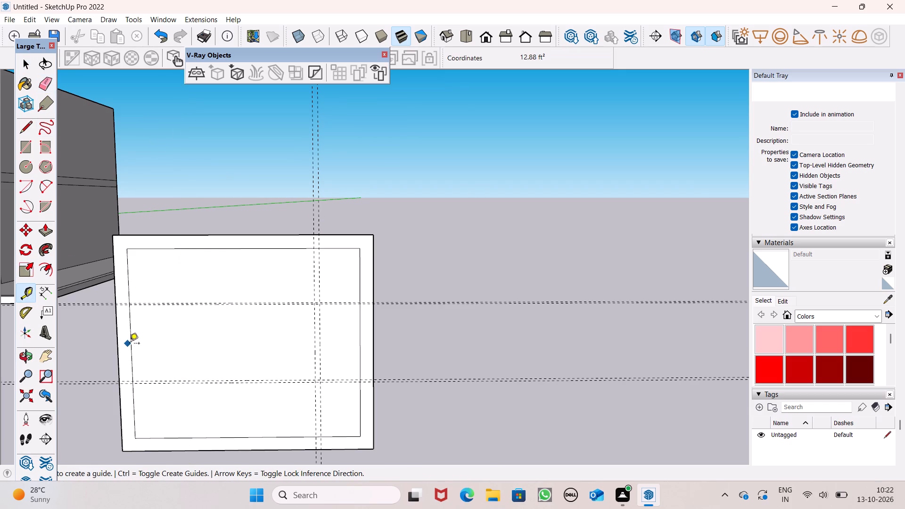
pyautogui.click(130, 344)
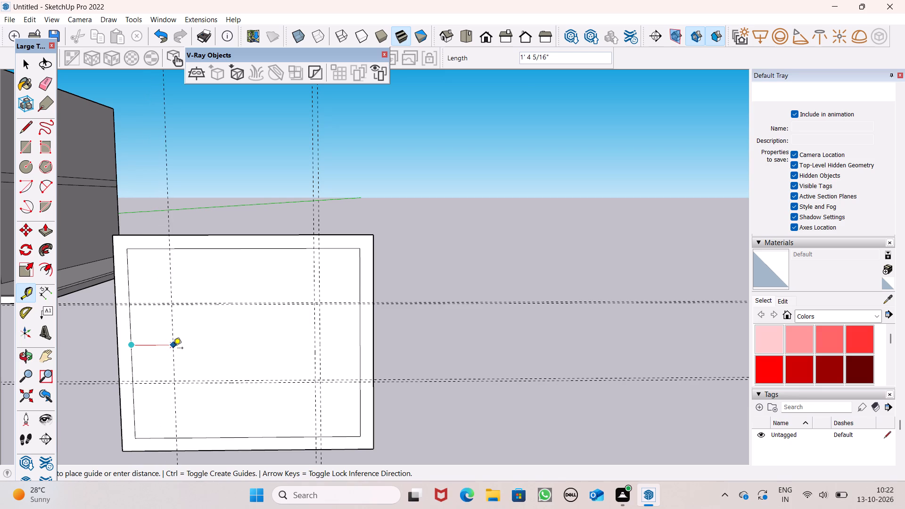
pyautogui.click(174, 347)
pyautogui.moveTo(173, 347); pyautogui.dragTo(180, 345)
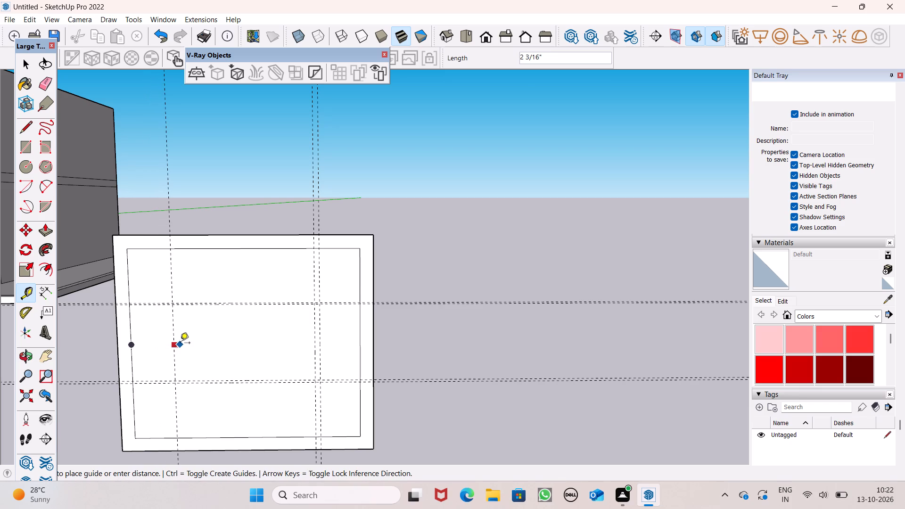
pyautogui.press('space')
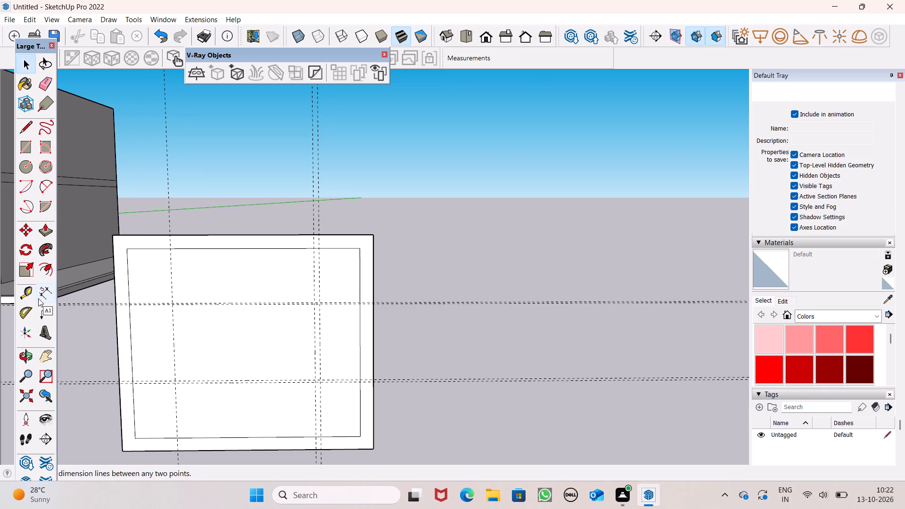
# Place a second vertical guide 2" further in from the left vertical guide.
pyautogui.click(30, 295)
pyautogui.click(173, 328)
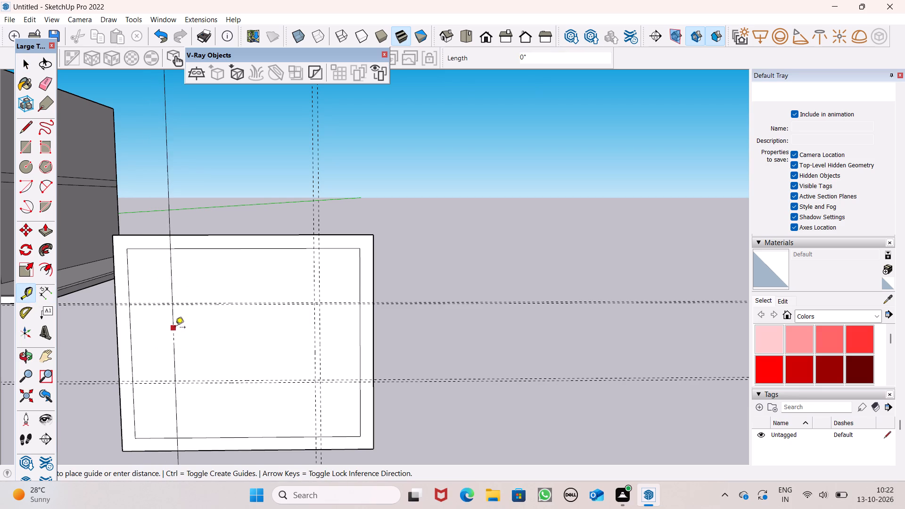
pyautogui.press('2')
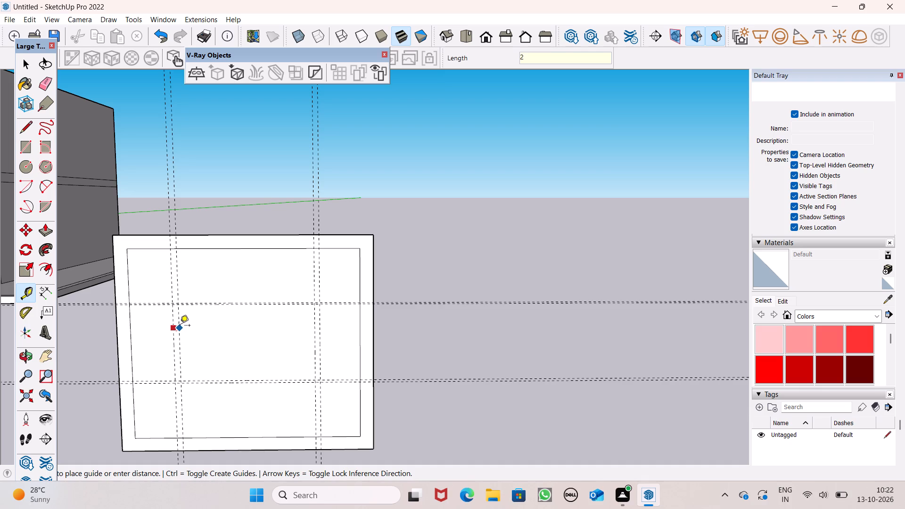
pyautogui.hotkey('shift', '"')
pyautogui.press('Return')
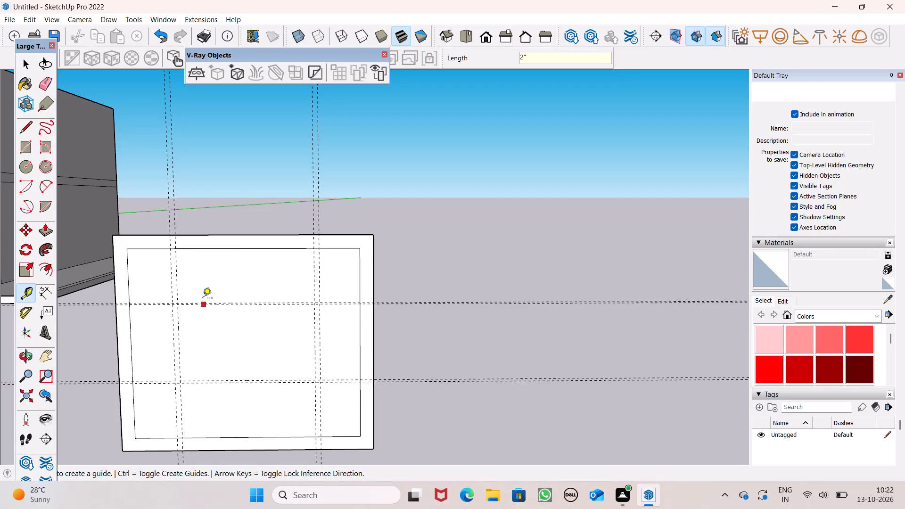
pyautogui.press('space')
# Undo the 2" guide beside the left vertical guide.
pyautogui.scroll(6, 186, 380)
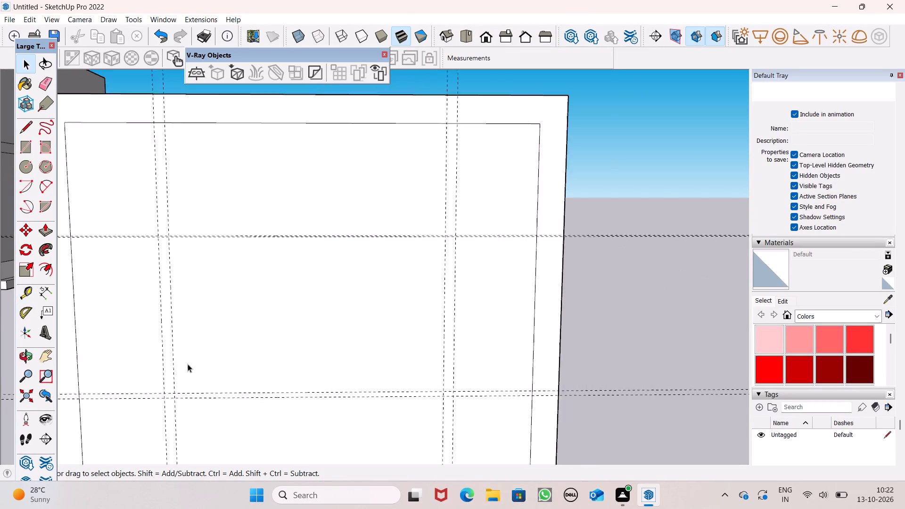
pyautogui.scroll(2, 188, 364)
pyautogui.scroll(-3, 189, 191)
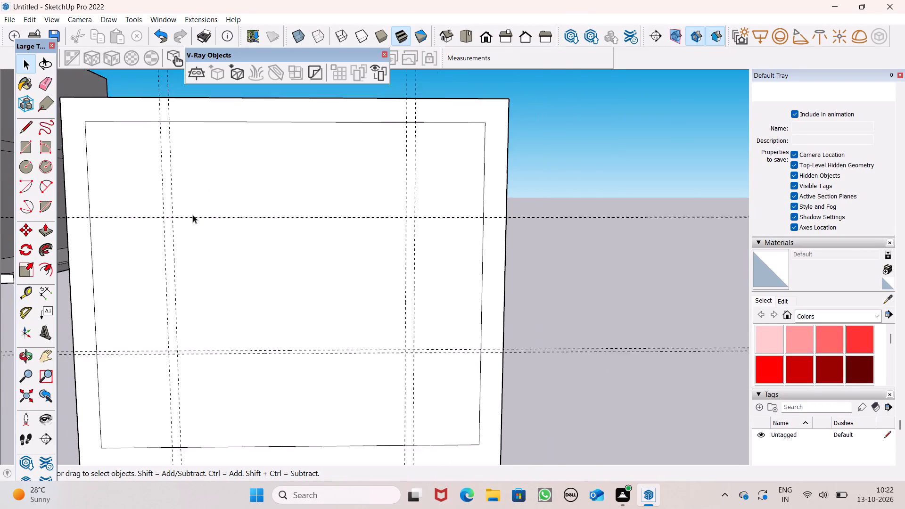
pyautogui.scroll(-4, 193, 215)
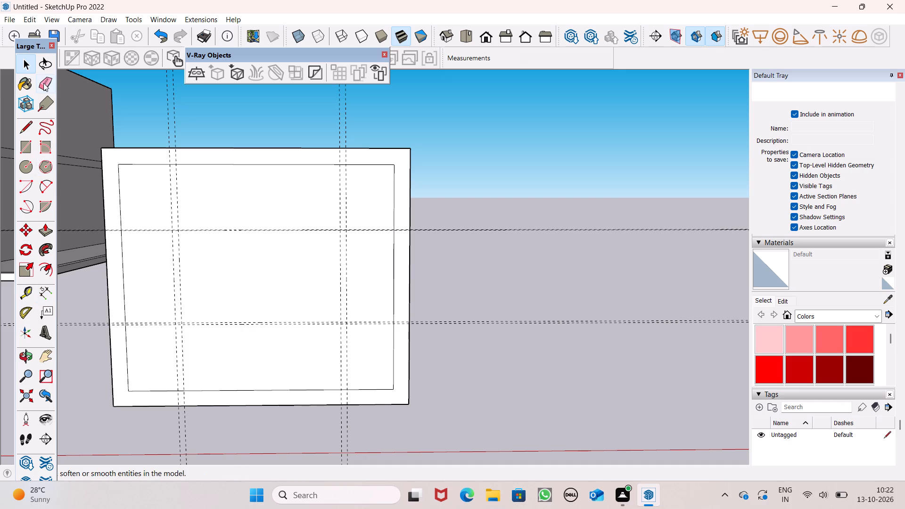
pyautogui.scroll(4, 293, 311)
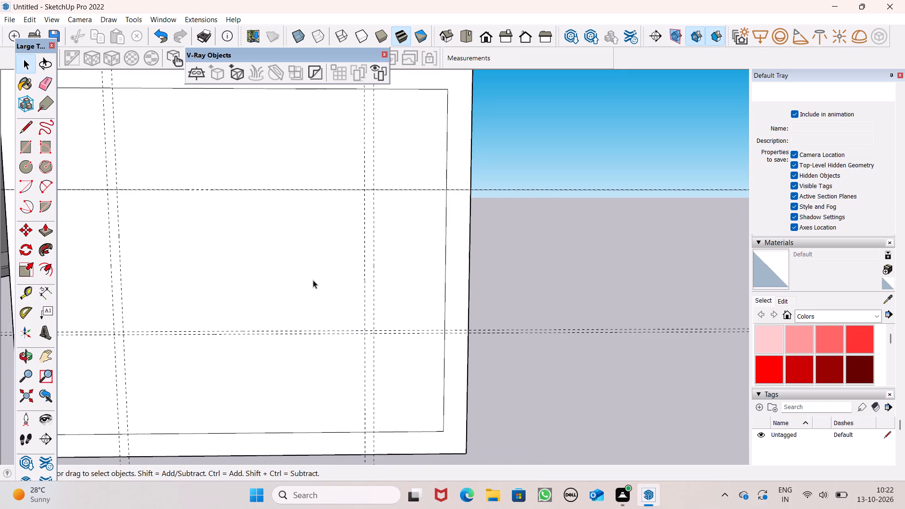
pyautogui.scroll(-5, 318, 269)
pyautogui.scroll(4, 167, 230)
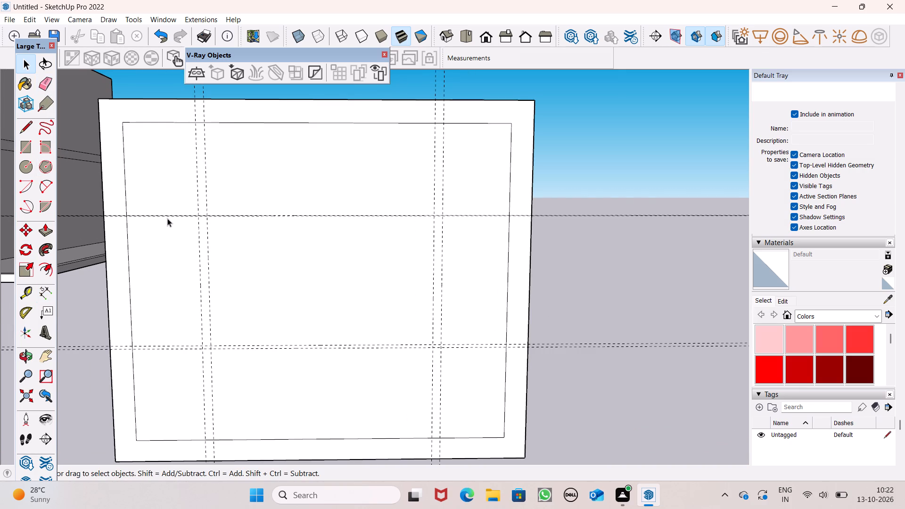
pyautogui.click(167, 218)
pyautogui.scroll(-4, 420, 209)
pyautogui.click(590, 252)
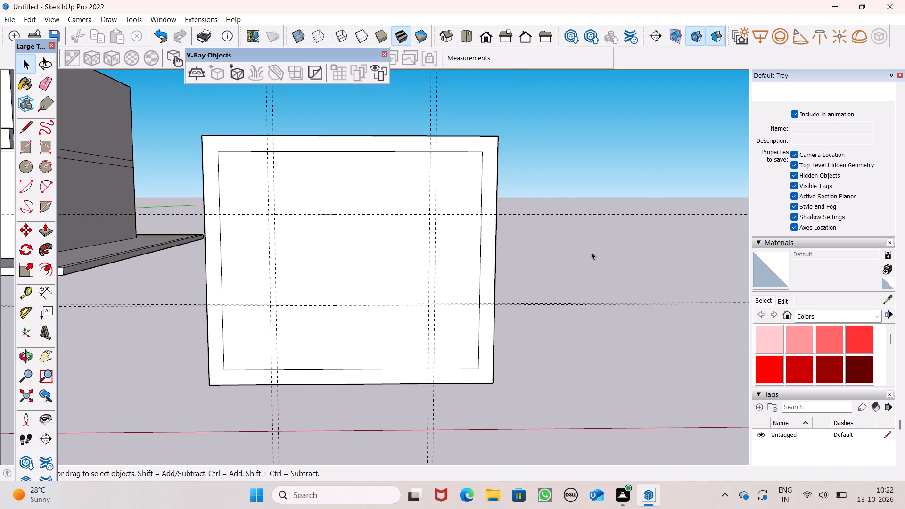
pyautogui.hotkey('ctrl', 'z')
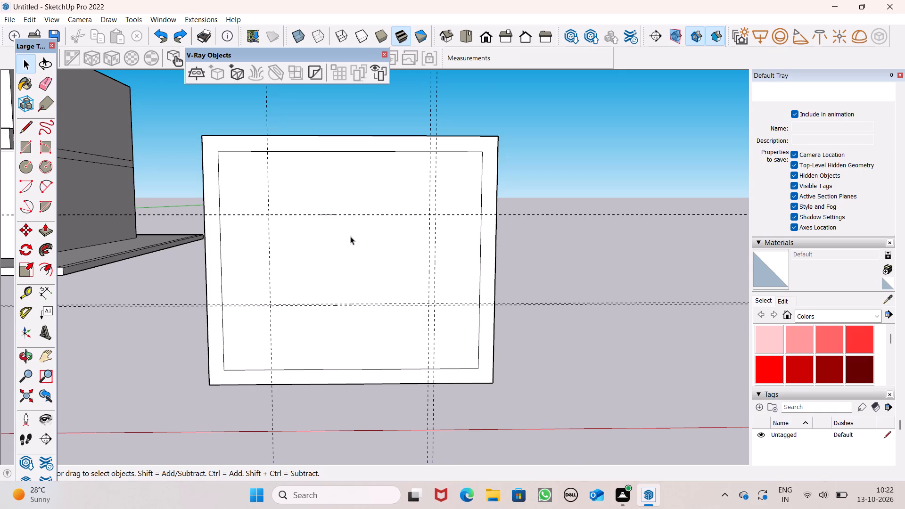
# Place a horizontal guide 2" above the panel's upper horizontal guide.
pyautogui.scroll(4, 331, 236)
pyautogui.click(344, 209)
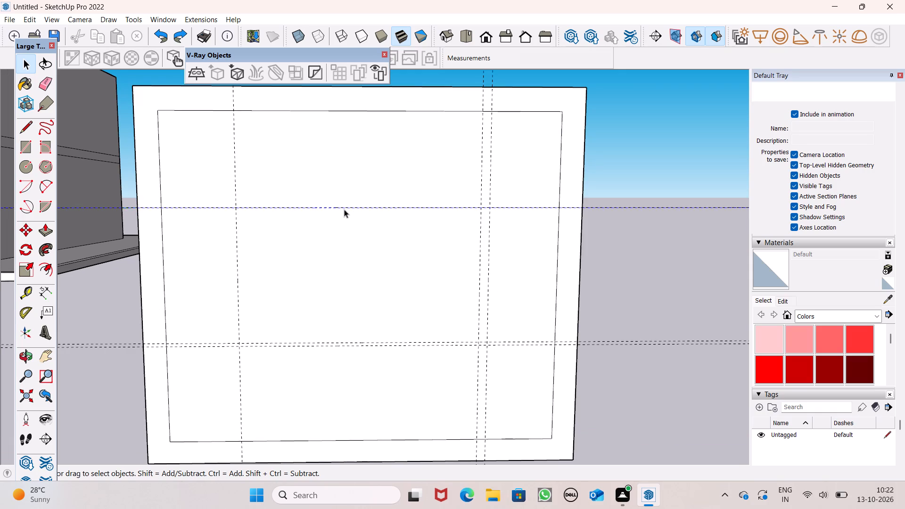
pyautogui.scroll(-1, 339, 246)
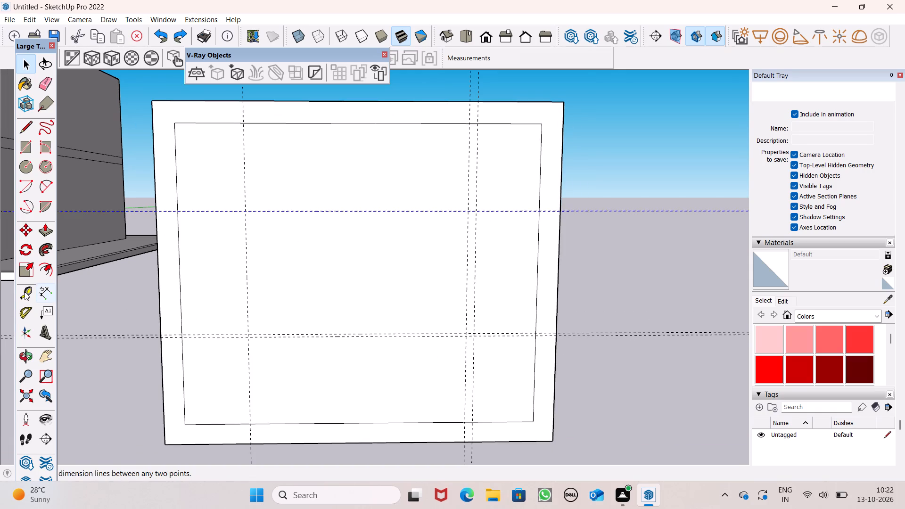
pyautogui.click(26, 289)
pyautogui.click(312, 211)
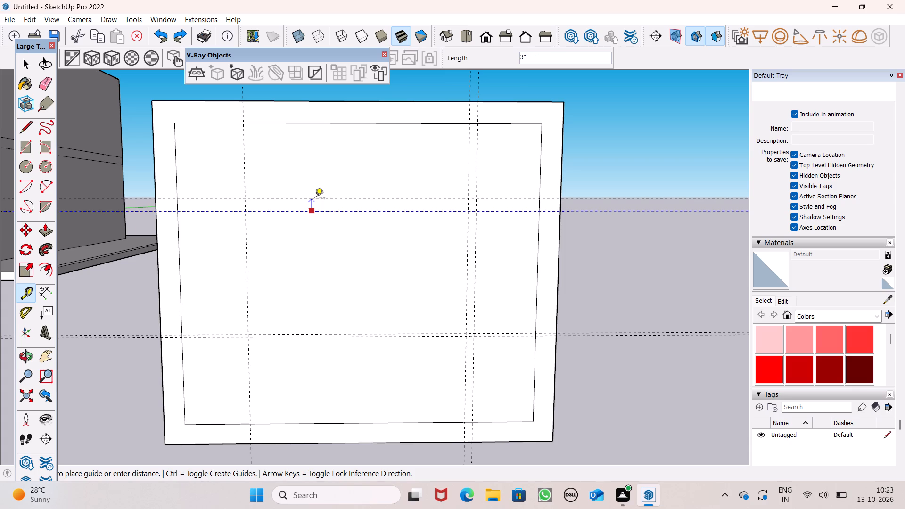
pyautogui.press('2')
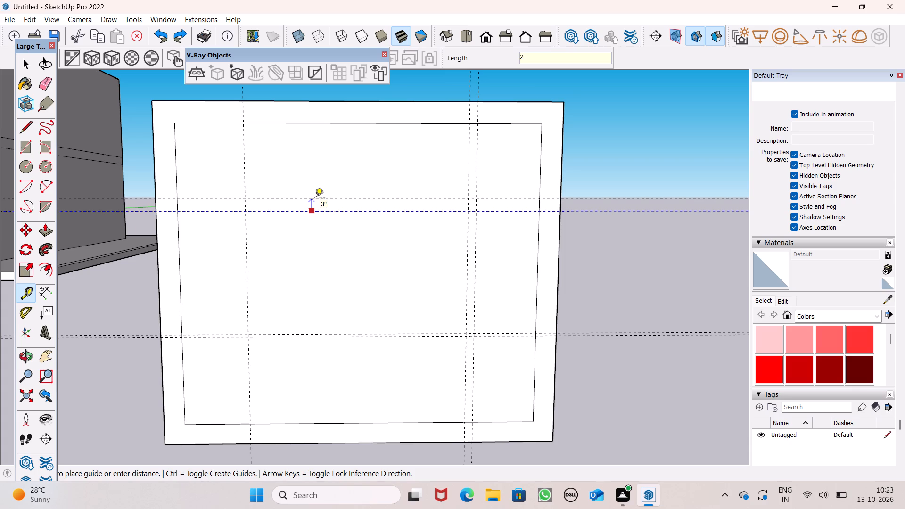
pyautogui.hotkey('shift', '"')
pyautogui.press('Return')
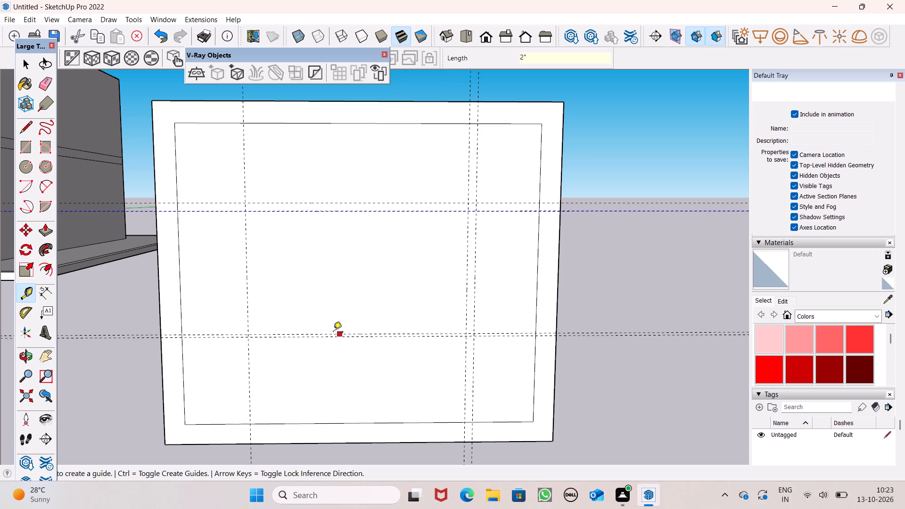
# Erase the lower line of the panel's bottom pair of horizontal guides.
pyautogui.click(48, 90)
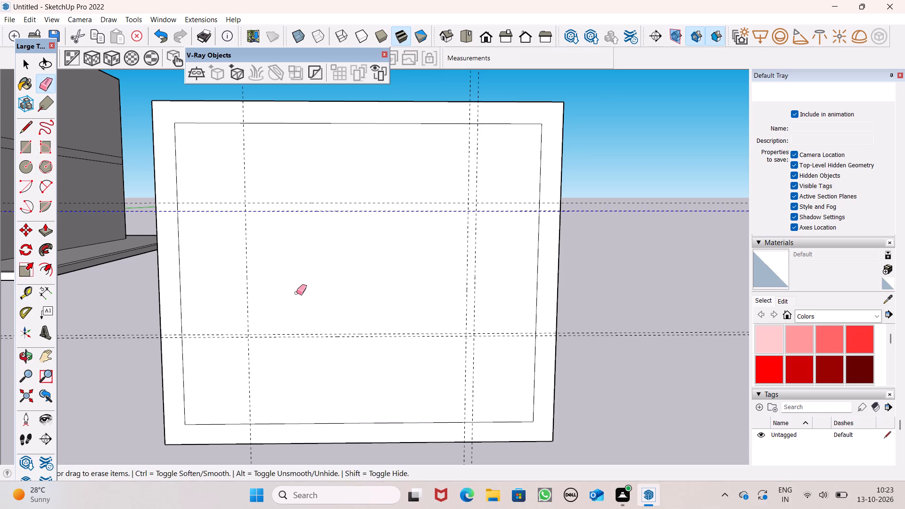
pyautogui.scroll(6, 281, 352)
pyautogui.click(319, 323)
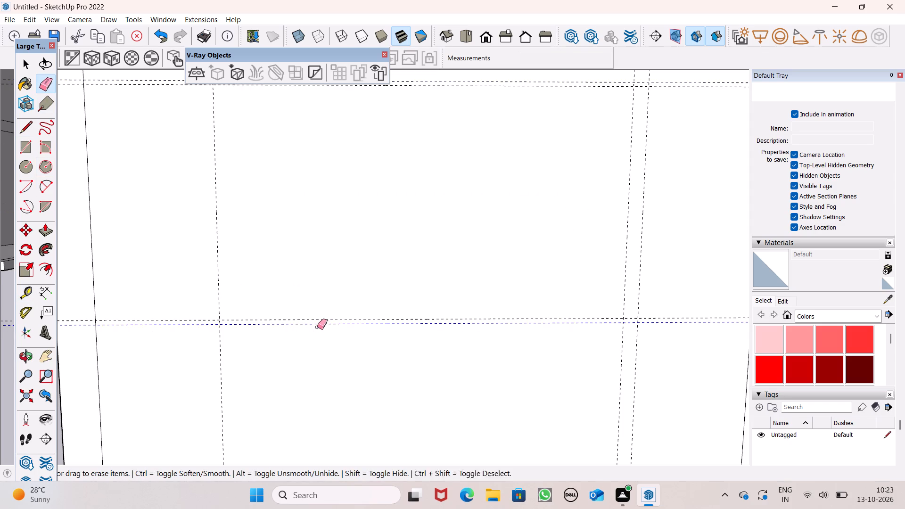
pyautogui.scroll(-7, 322, 297)
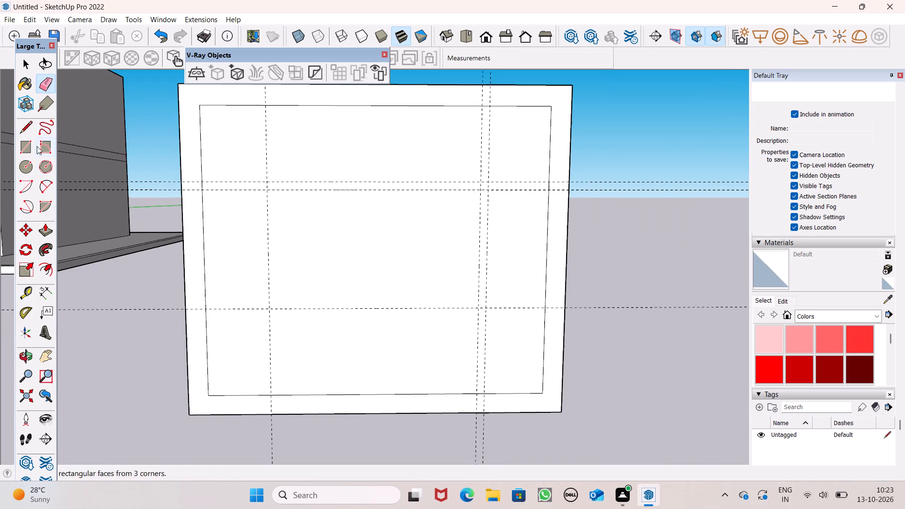
# Place a horizontal guide 2" below the remaining lower horizontal guide.
pyautogui.click(26, 293)
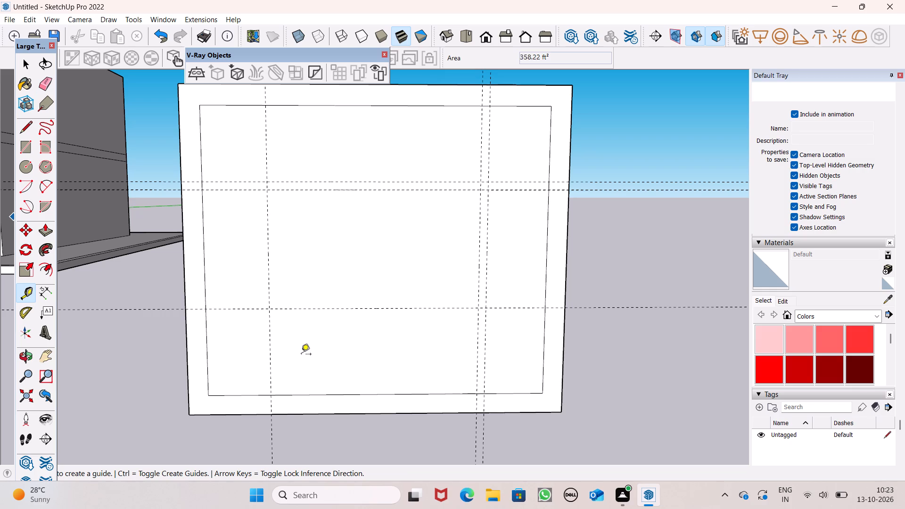
pyautogui.click(343, 311)
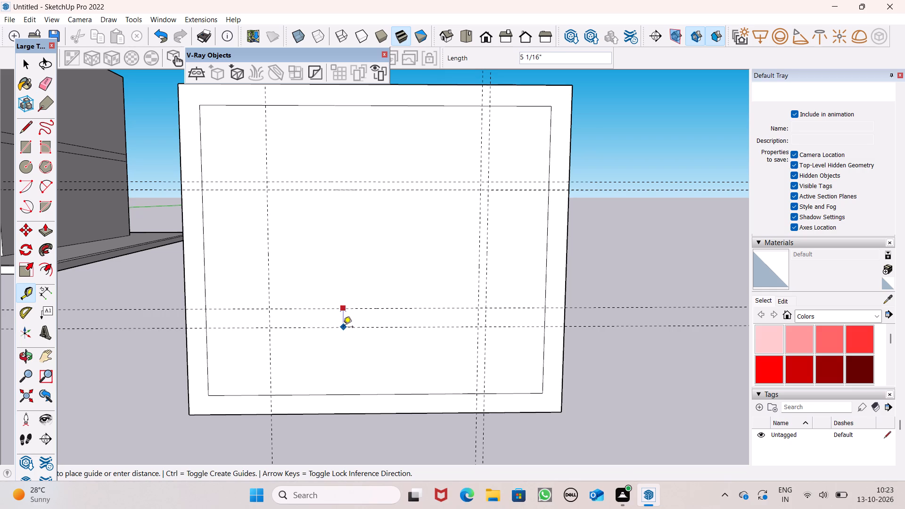
pyautogui.press('2')
pyautogui.hotkey('shift', '"')
pyautogui.press('Return')
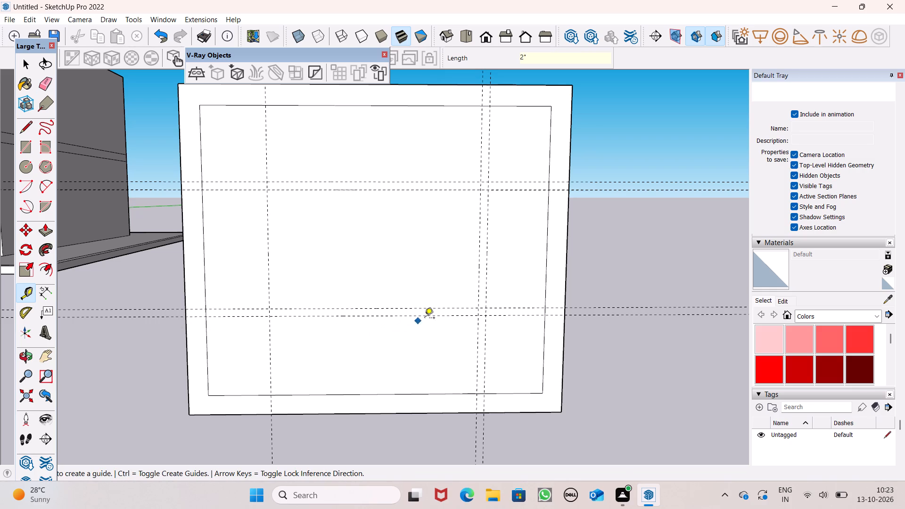
pyautogui.press('space')
# Place a vertical guide 2" to the right of the panel's left vertical guide.
pyautogui.scroll(-6, 360, 304)
pyautogui.scroll(3, 428, 259)
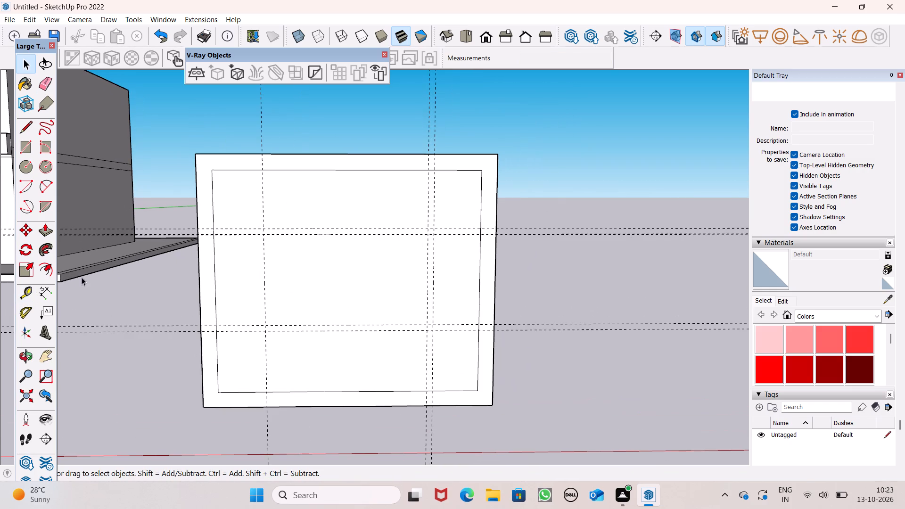
pyautogui.click(23, 150)
pyautogui.scroll(4, 322, 247)
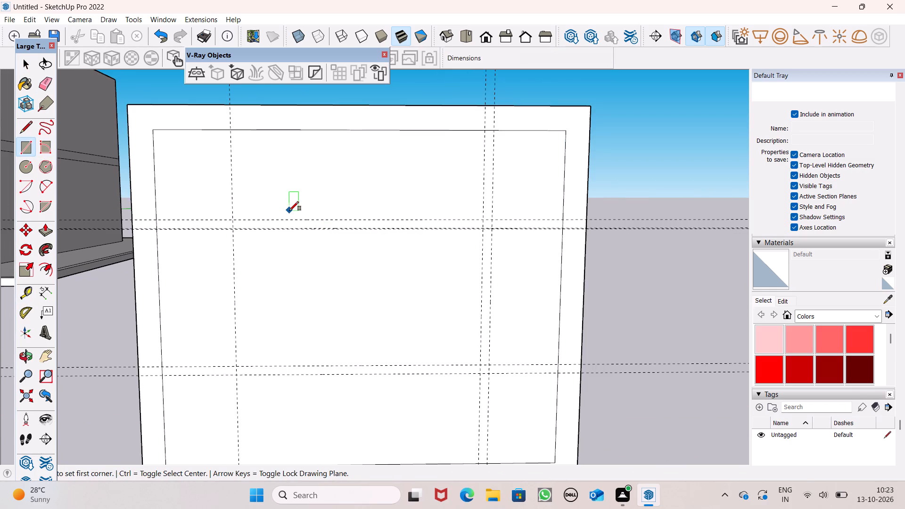
pyautogui.scroll(-2, 289, 211)
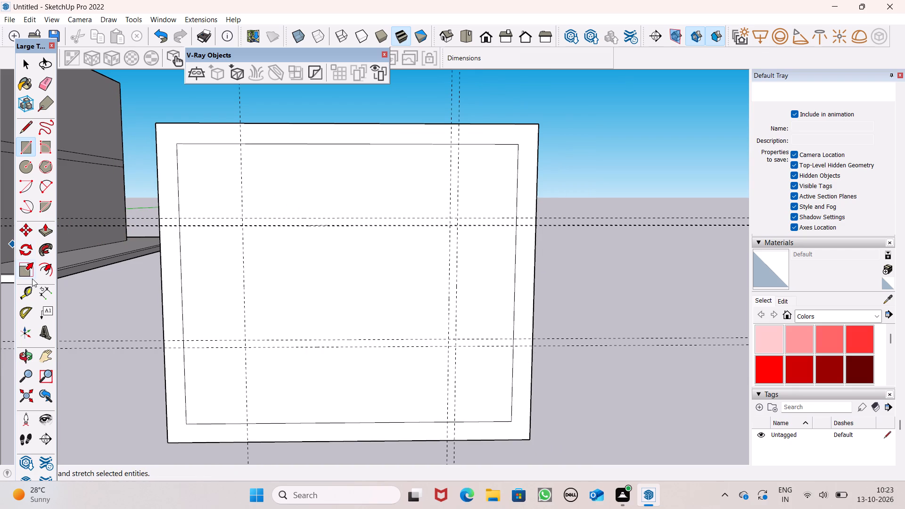
pyautogui.click(29, 287)
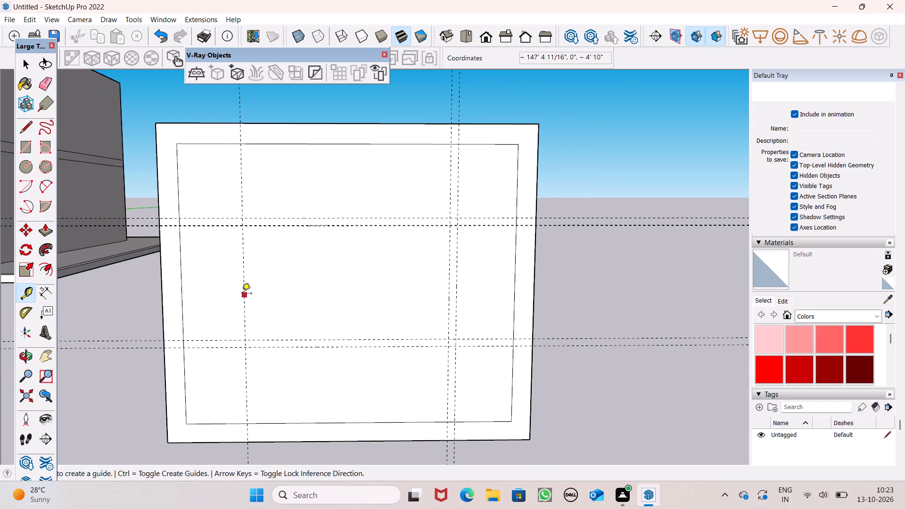
pyautogui.click(242, 295)
pyautogui.press('2')
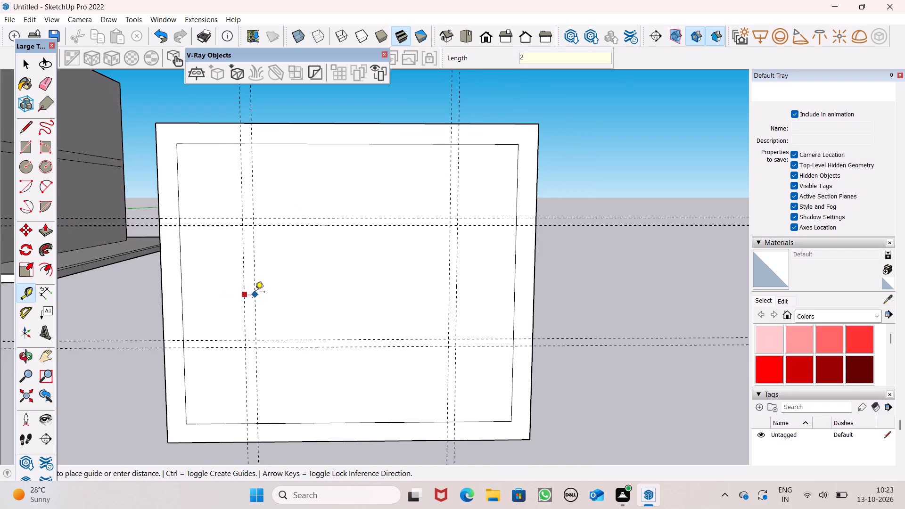
pyautogui.hotkey('shift', '"')
pyautogui.press('Return')
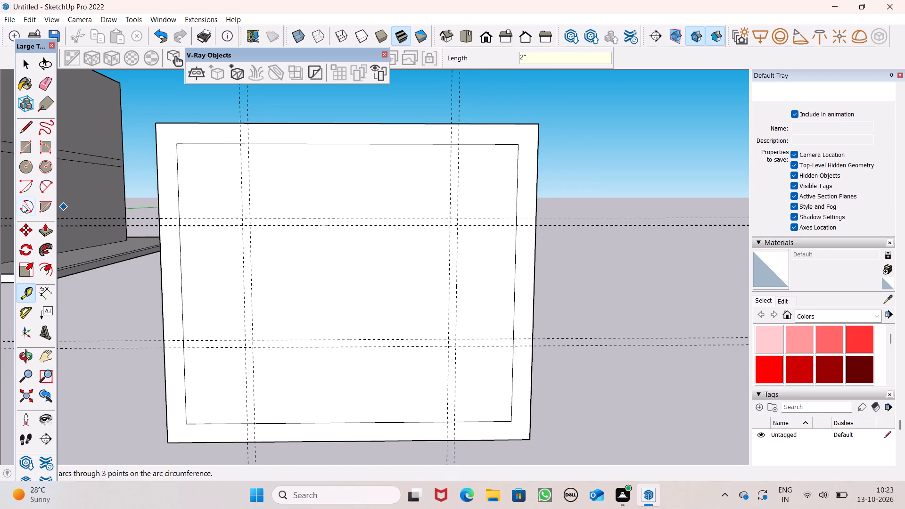
# Draw a 2" by about 6' 4" rectangle between the left pair of vertical guides, spanning the inner frame's full height.
pyautogui.click(22, 153)
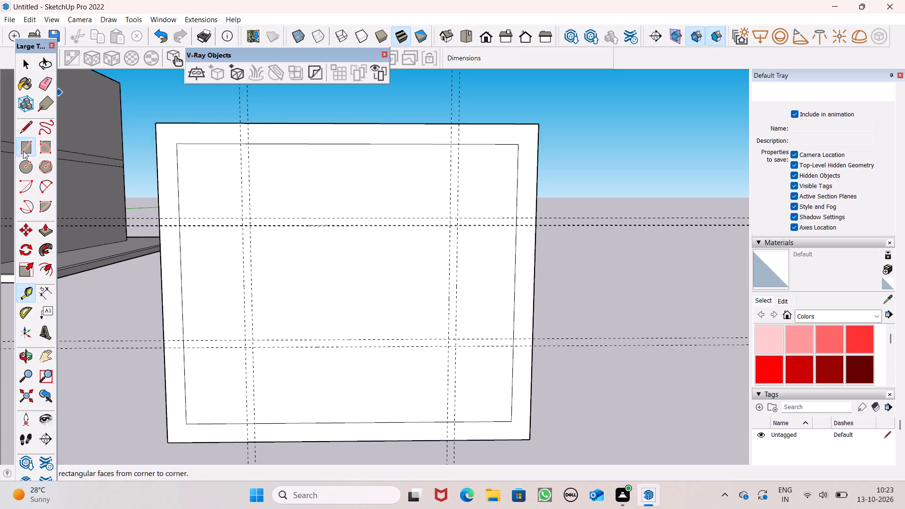
pyautogui.click(242, 145)
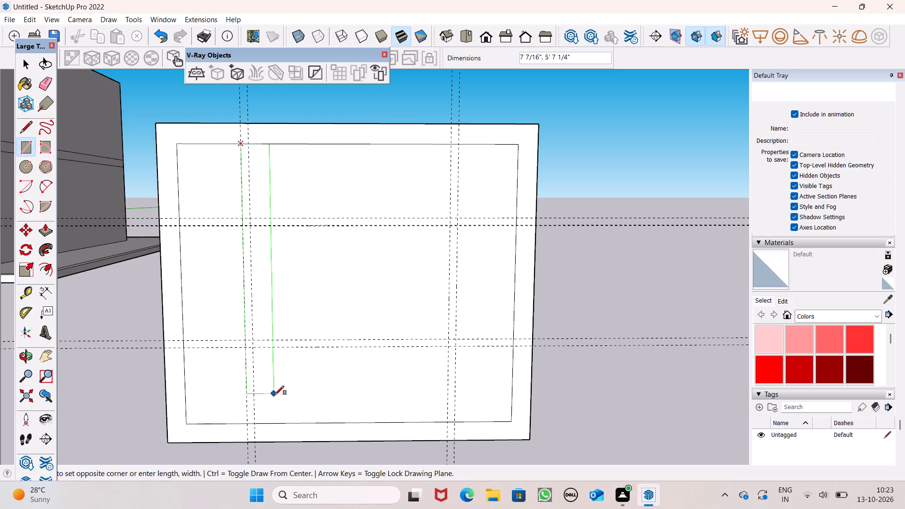
pyautogui.click(254, 422)
# Draw a 2" by about 7' 5 9/16" rectangle between the lower pair of horizontal guides, spanning the inner frame's full width.
pyautogui.moveTo(184, 343); pyautogui.dragTo(192, 342)
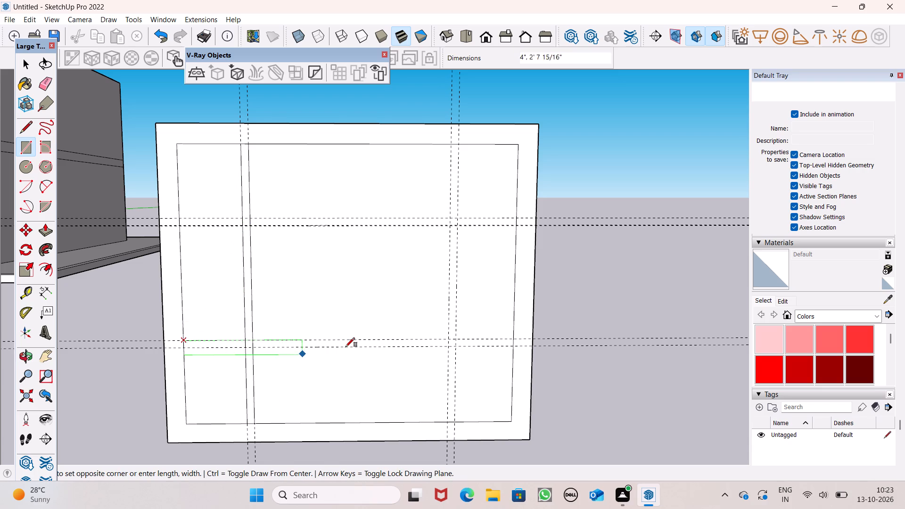
pyautogui.click(511, 347)
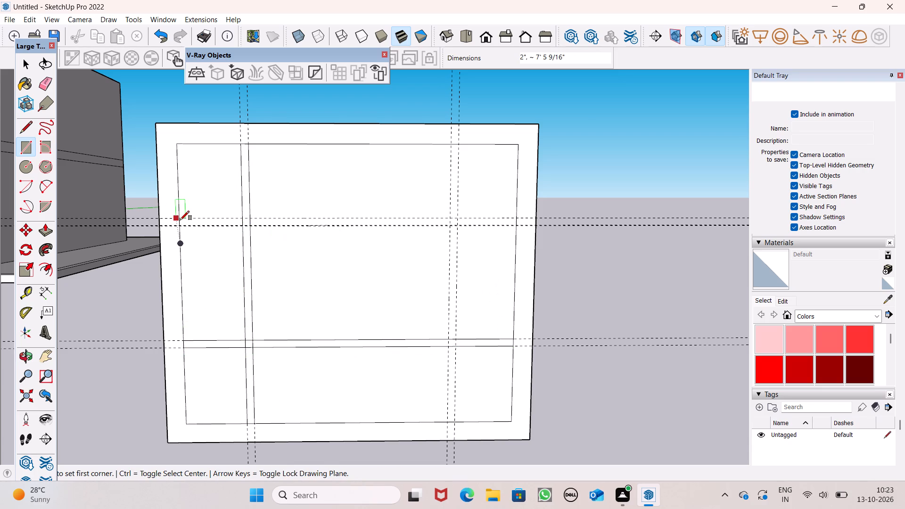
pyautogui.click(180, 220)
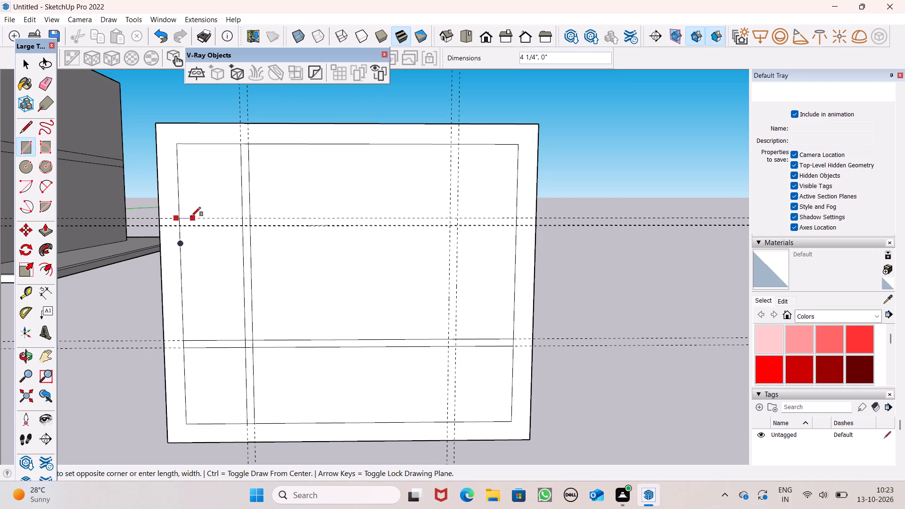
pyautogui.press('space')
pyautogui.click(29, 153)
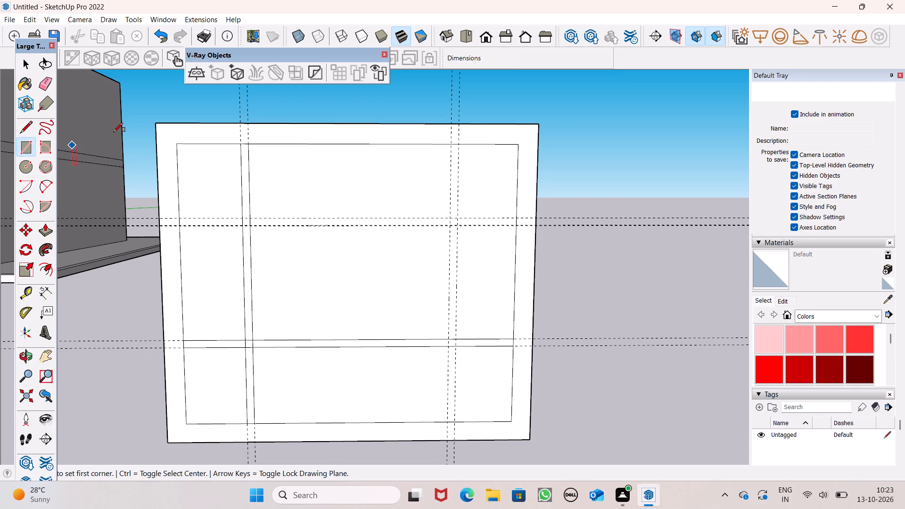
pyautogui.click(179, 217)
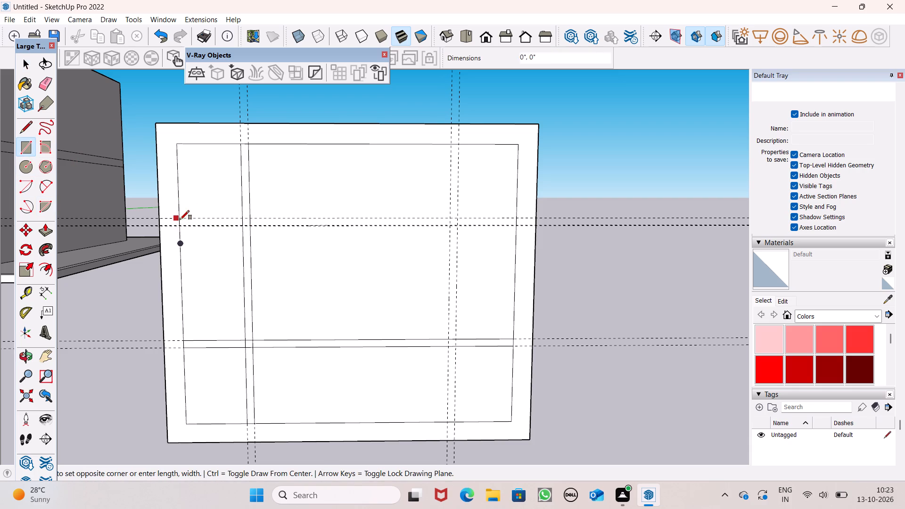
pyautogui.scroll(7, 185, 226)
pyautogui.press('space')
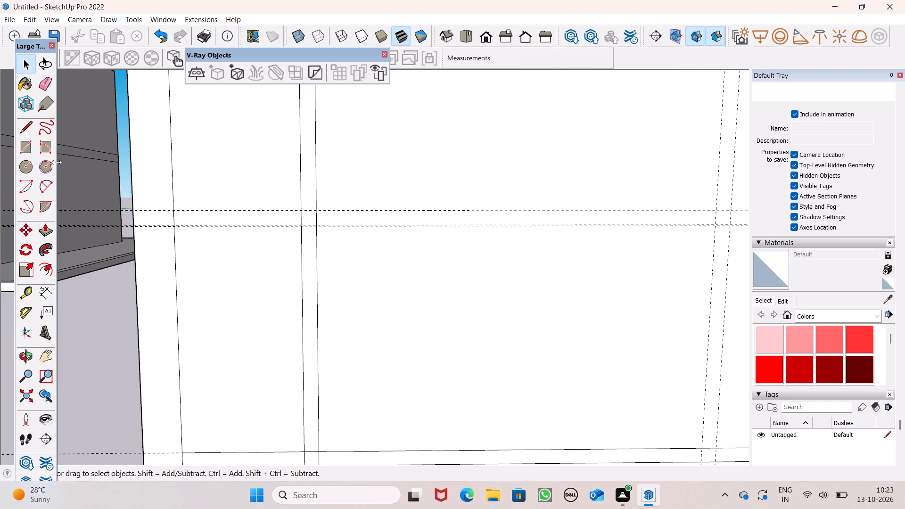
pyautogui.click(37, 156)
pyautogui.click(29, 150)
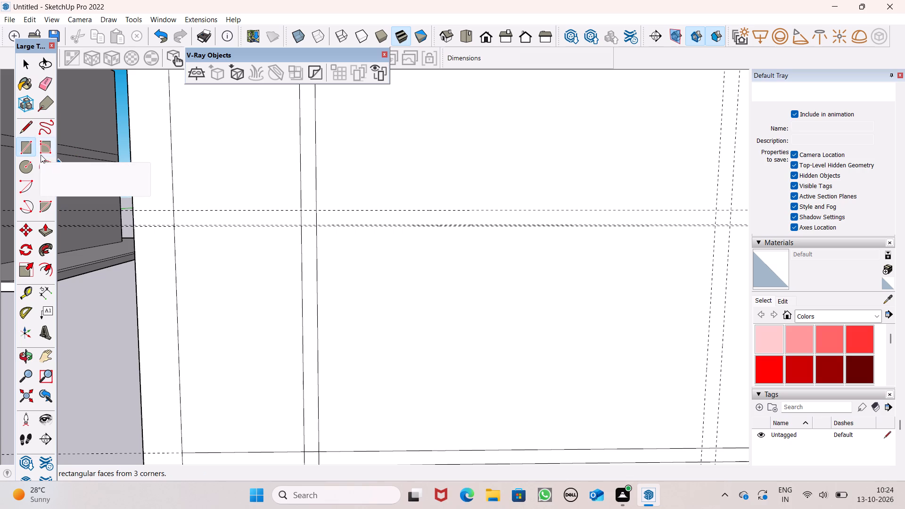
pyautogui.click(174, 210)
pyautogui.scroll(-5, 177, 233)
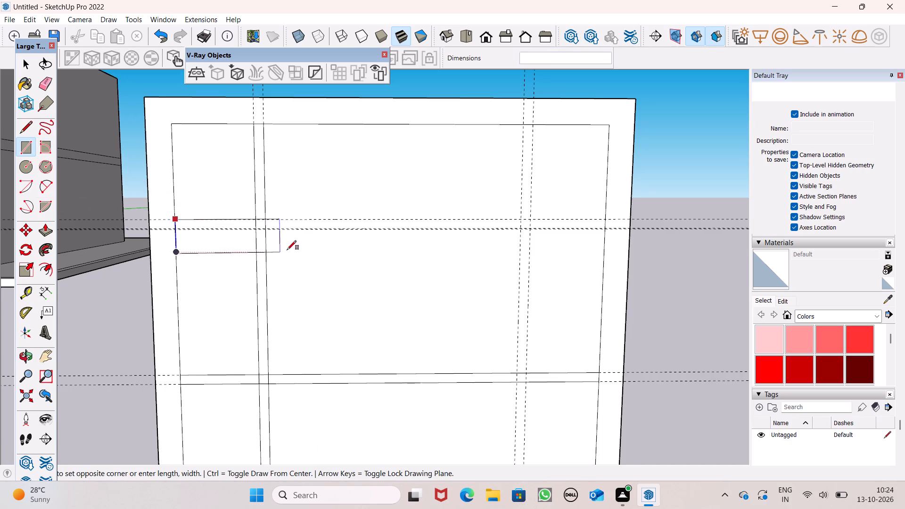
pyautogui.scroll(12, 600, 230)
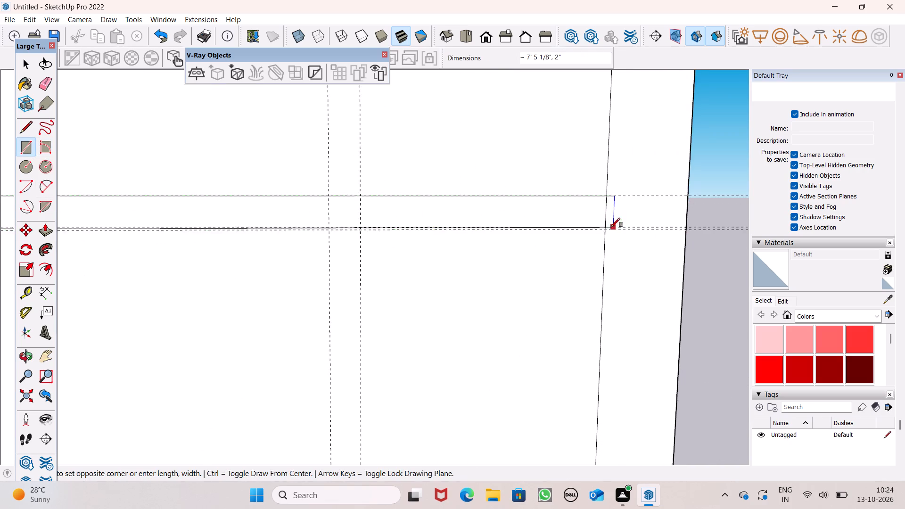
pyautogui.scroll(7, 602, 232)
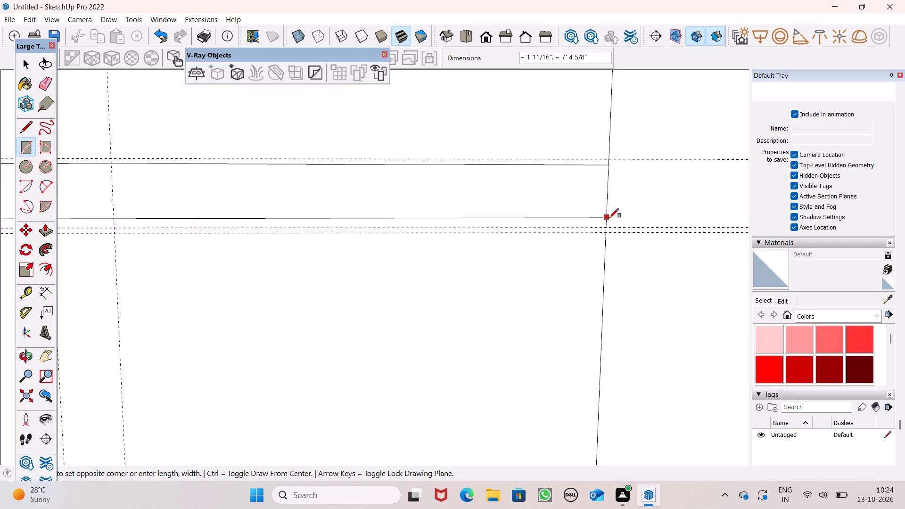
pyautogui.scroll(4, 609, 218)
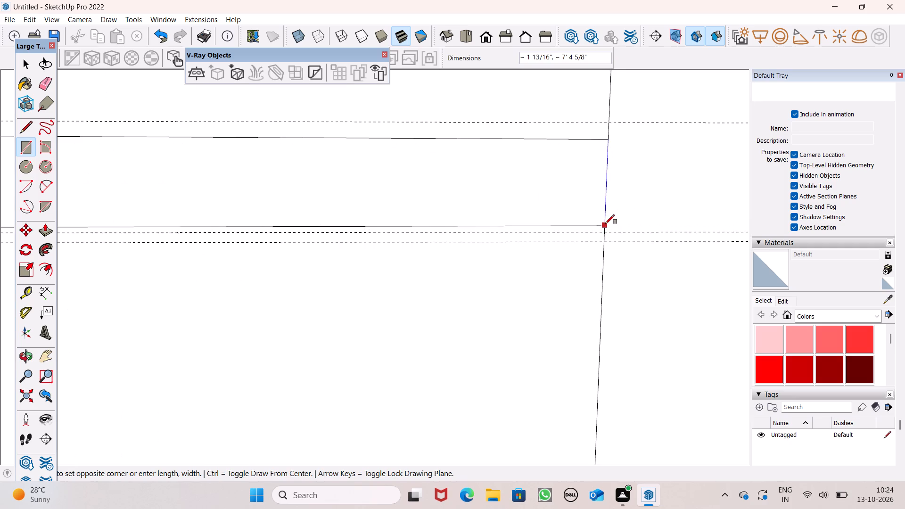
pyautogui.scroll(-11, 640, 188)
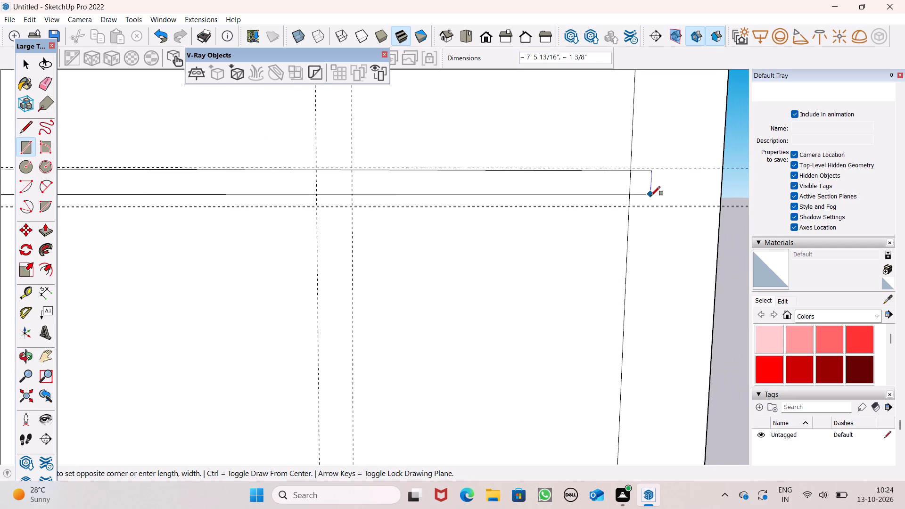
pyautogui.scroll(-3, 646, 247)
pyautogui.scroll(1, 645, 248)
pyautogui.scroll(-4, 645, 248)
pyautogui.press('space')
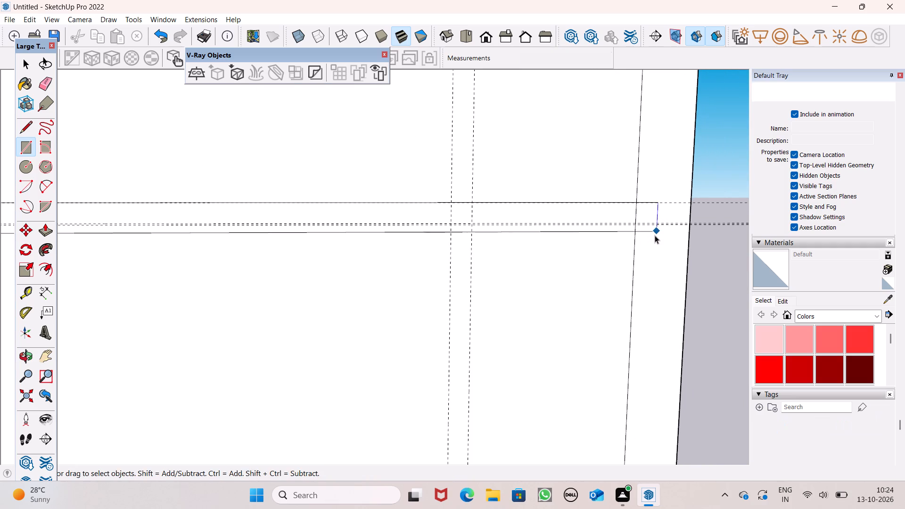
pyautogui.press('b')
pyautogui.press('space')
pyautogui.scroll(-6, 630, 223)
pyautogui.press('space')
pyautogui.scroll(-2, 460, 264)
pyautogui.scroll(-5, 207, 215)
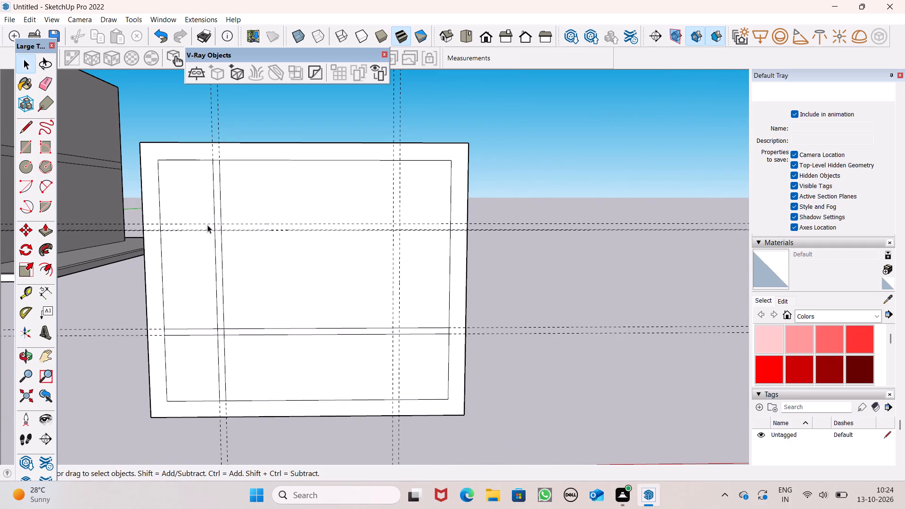
# Erase the upper group of horizontal guides crossing the panel.
pyautogui.click(43, 85)
pyautogui.moveTo(517, 193); pyautogui.dragTo(521, 215)
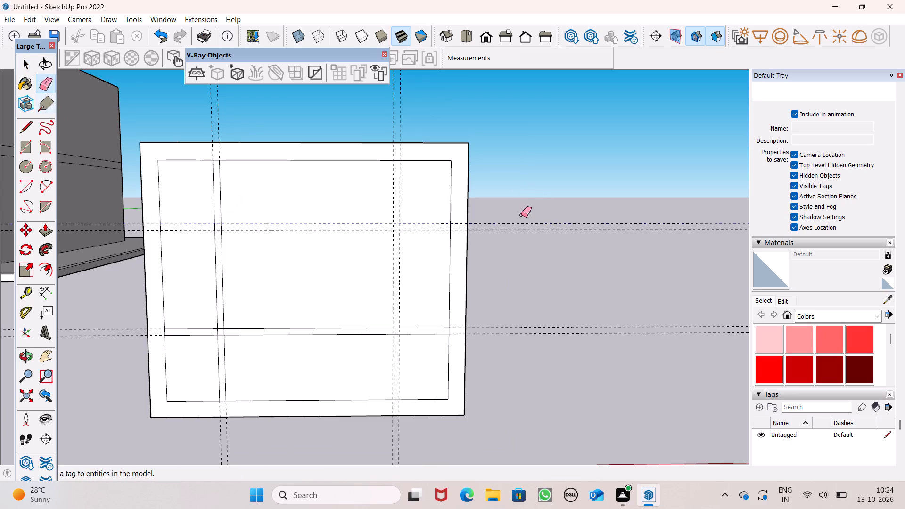
pyautogui.moveTo(521, 215); pyautogui.dragTo(524, 242)
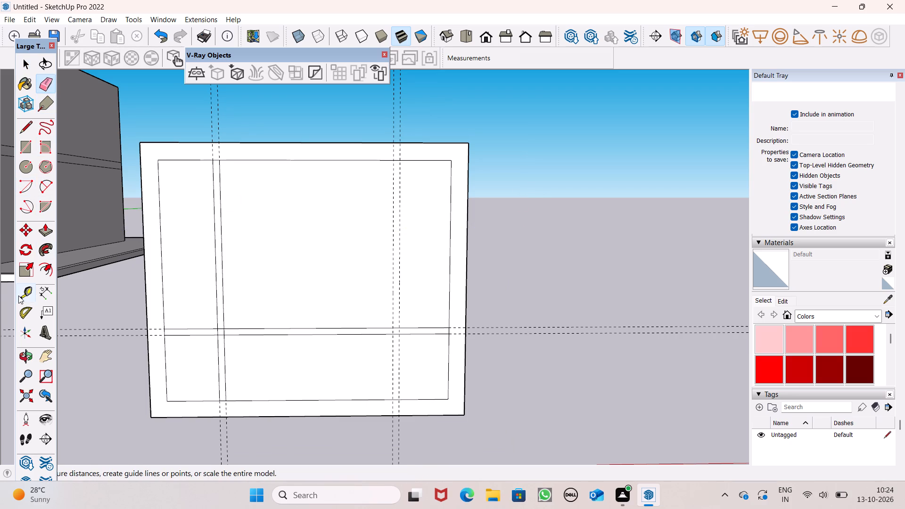
# Place a horizontal guide about 1' 2" below the inner frame's top edge.
pyautogui.moveTo(23, 293); pyautogui.dragTo(27, 288)
pyautogui.click(262, 162)
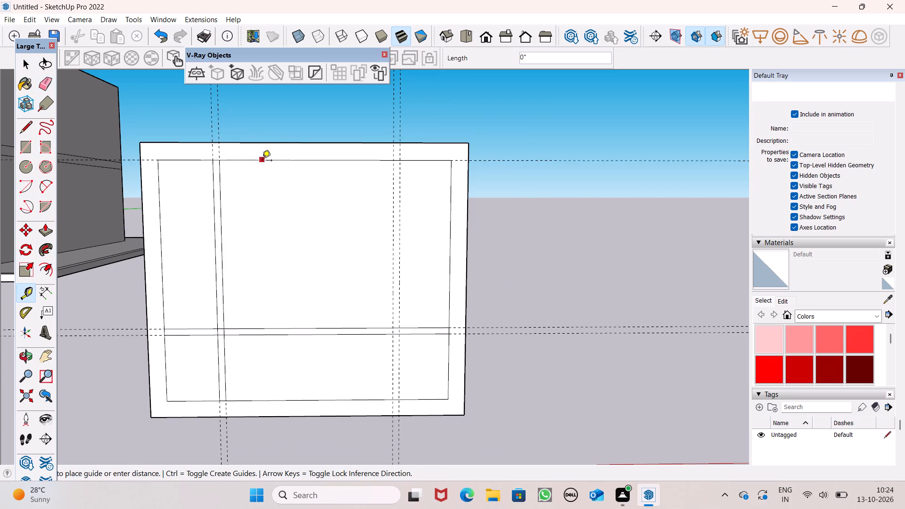
pyautogui.click(272, 206)
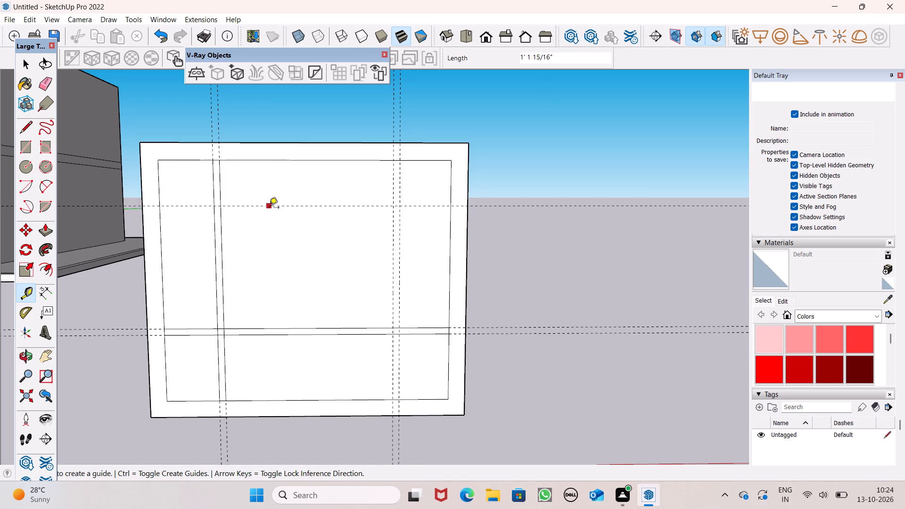
# Place a second horizontal guide 2" below the new upper horizontal guide.
pyautogui.click(268, 208)
pyautogui.press('2')
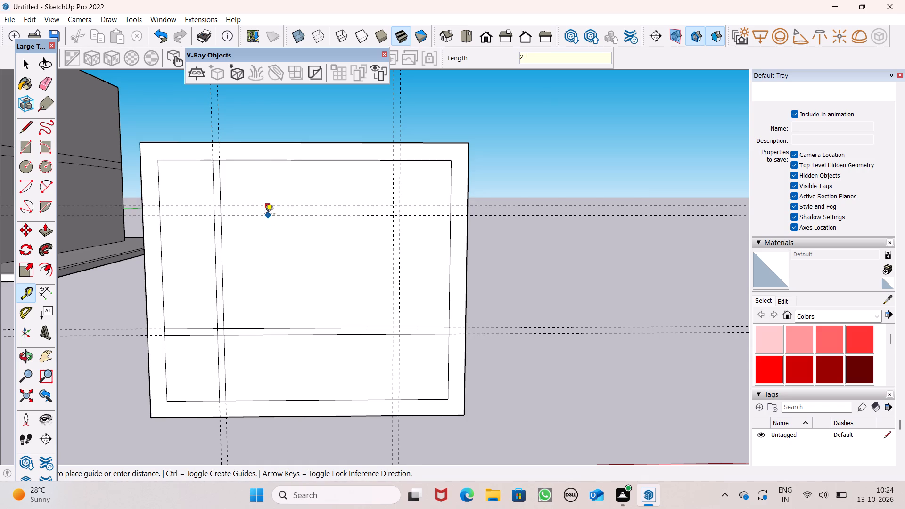
pyautogui.hotkey('shift', '"')
pyautogui.press('Return')
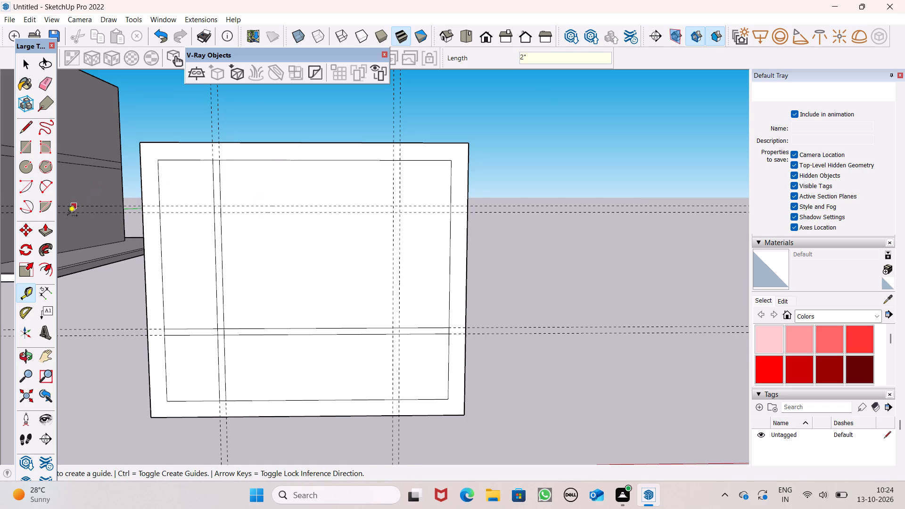
# Draw a rectangle between the upper pair of horizontal guides, spanning the inner frame's full width, as a 2" high bar.
pyautogui.click(22, 147)
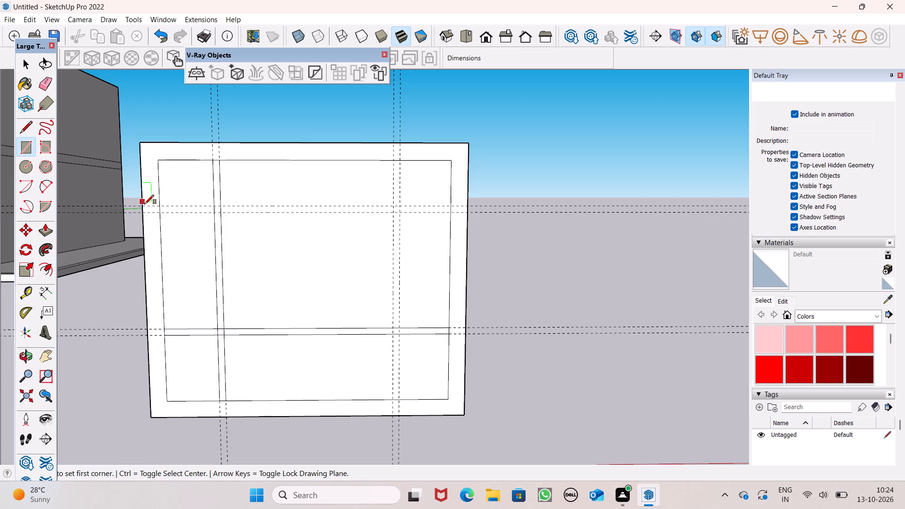
pyautogui.scroll(5, 145, 218)
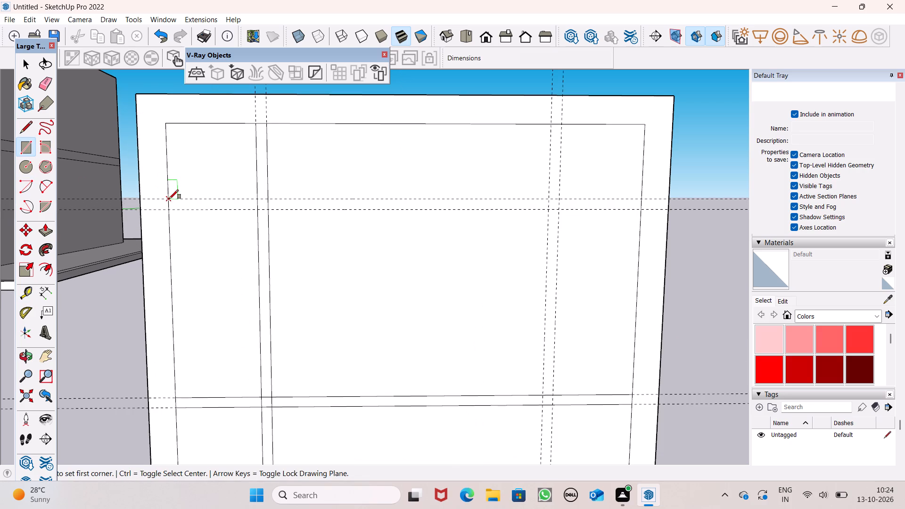
pyautogui.click(170, 197)
pyautogui.scroll(-3, 203, 214)
pyautogui.scroll(6, 500, 205)
pyautogui.click(561, 212)
pyautogui.scroll(-7, 516, 199)
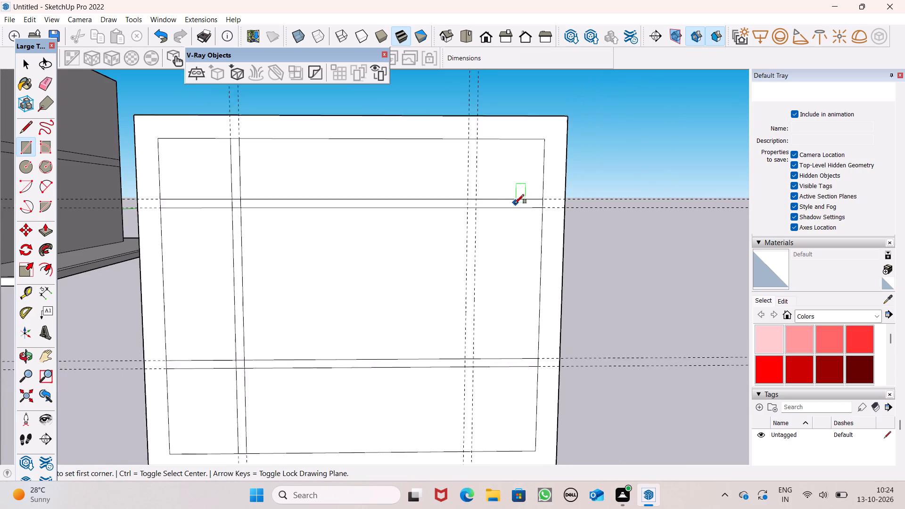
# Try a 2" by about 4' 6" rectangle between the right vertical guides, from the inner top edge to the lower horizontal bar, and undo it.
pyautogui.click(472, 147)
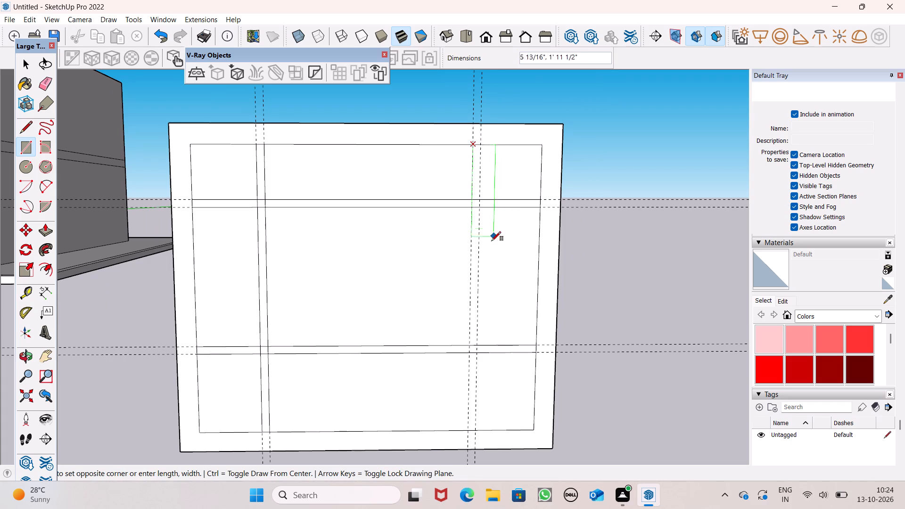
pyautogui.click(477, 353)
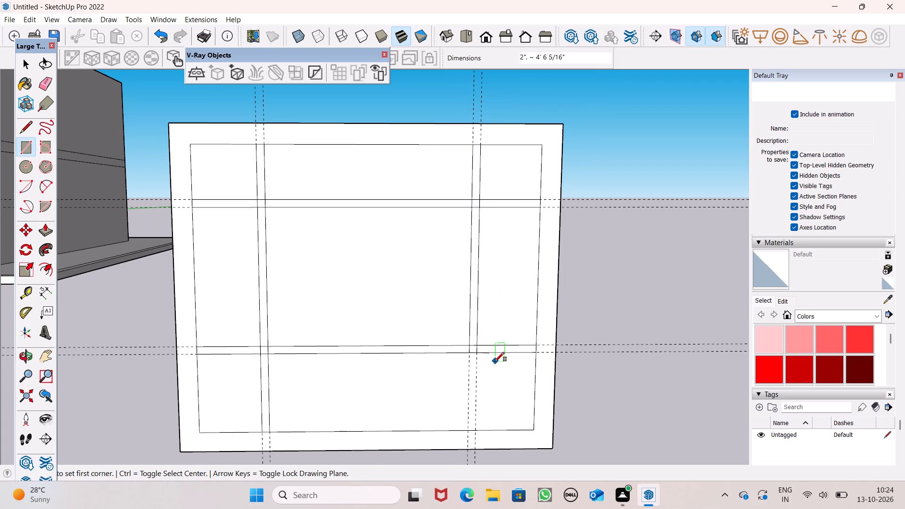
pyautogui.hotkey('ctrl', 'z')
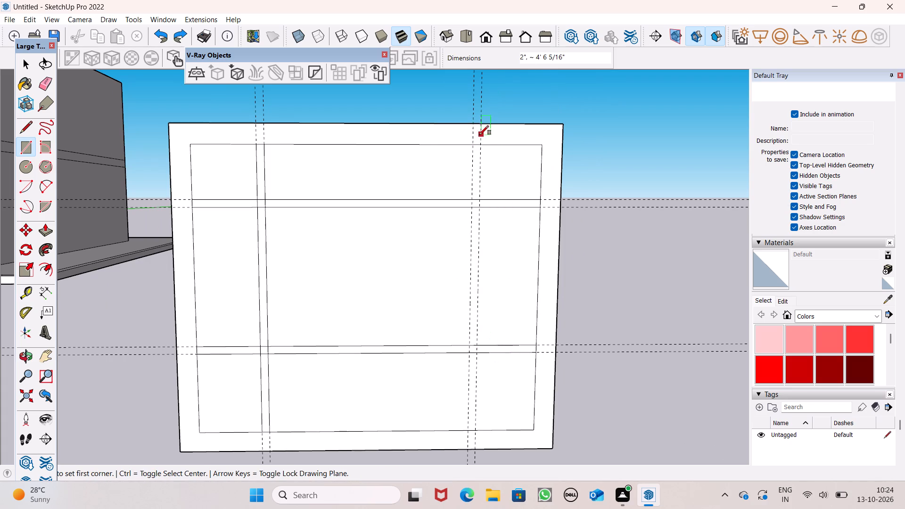
# Draw a 2" by about 6' 4" rectangle between the right vertical guides, spanning the inner frame's full height.
pyautogui.click(472, 142)
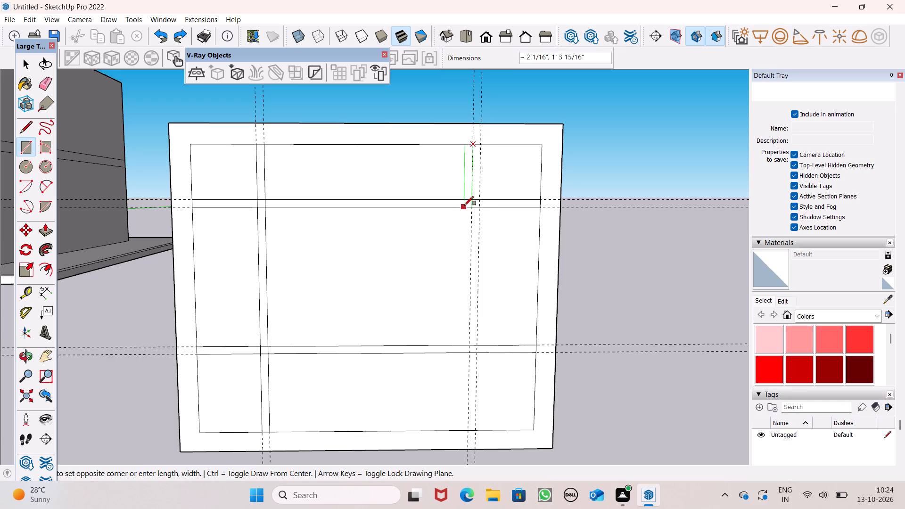
pyautogui.click(476, 430)
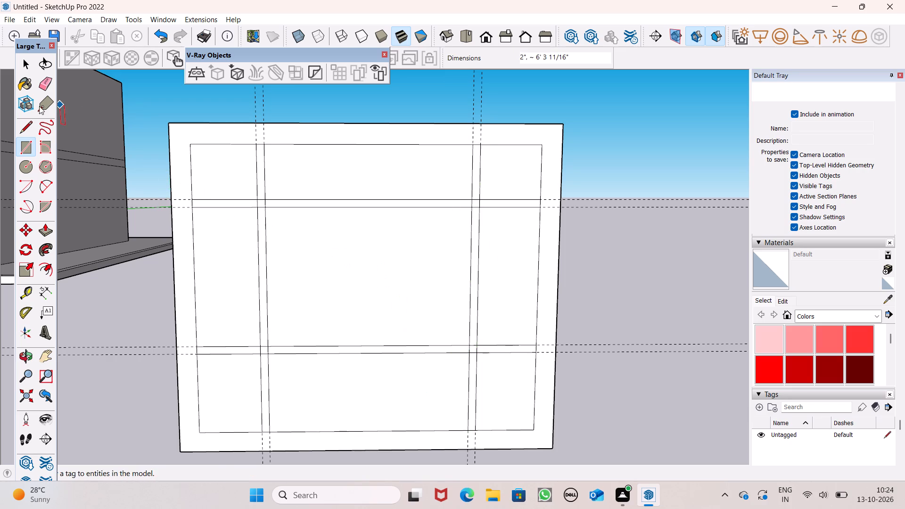
# Erase the line segments inside both crossings of the upper horizontal bar with the left and right vertical bars.
pyautogui.click(46, 78)
pyautogui.scroll(6, 216, 161)
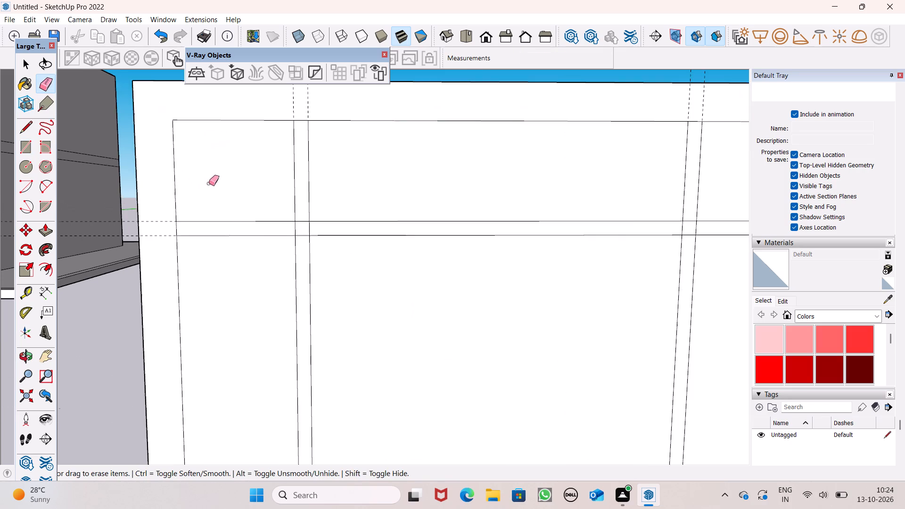
pyautogui.scroll(4, 274, 232)
pyautogui.moveTo(303, 230); pyautogui.dragTo(330, 223)
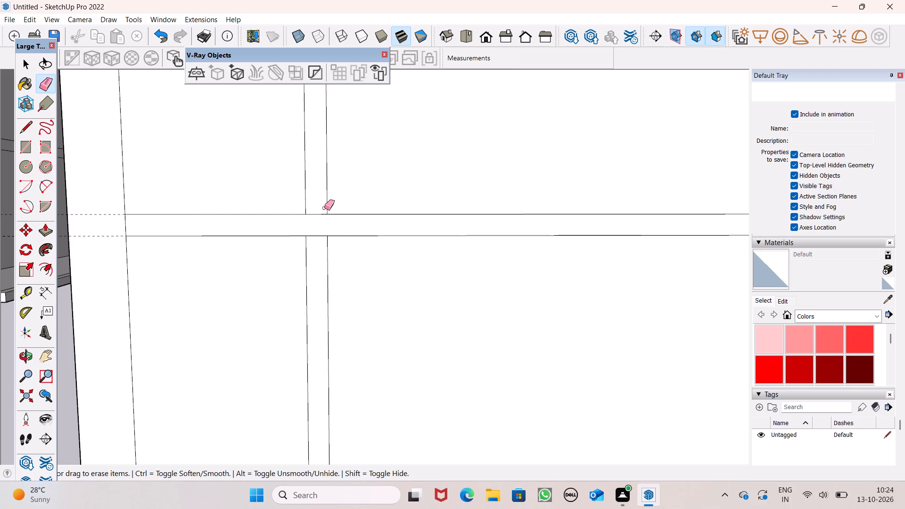
pyautogui.moveTo(323, 209); pyautogui.dragTo(317, 243)
pyautogui.scroll(1, 267, 217)
pyautogui.scroll(-8, 267, 217)
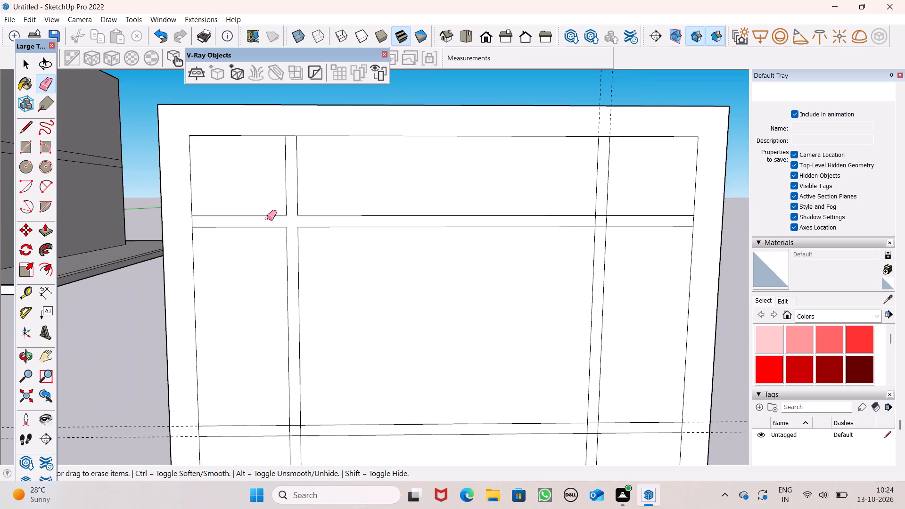
pyautogui.scroll(-5, 267, 218)
pyautogui.scroll(5, 568, 226)
pyautogui.scroll(7, 485, 217)
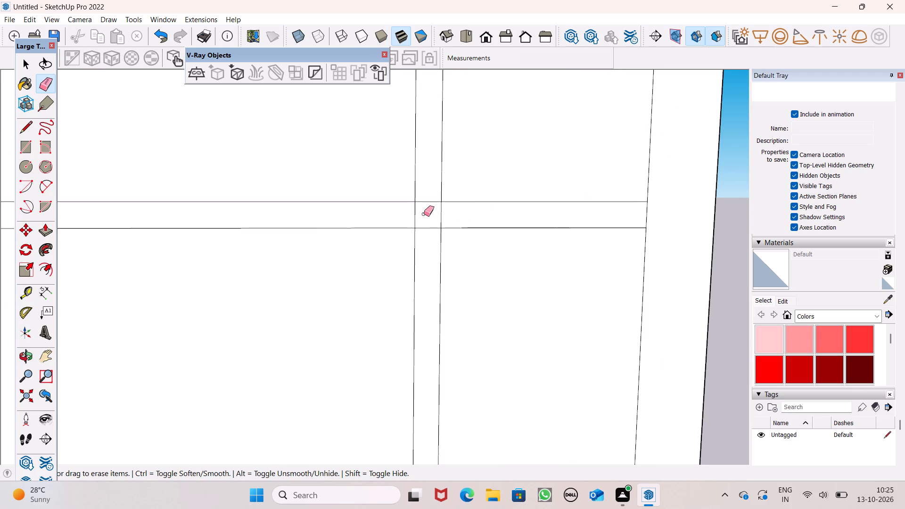
pyautogui.moveTo(407, 219); pyautogui.dragTo(456, 217)
pyautogui.moveTo(436, 189); pyautogui.dragTo(421, 255)
# Erase the line segments inside the crossing of the lower horizontal bar and the right vertical bar.
pyautogui.scroll(-6, 488, 166)
pyautogui.scroll(-5, 538, 115)
pyautogui.scroll(2, 463, 370)
pyautogui.scroll(-1, 462, 385)
pyautogui.scroll(4, 462, 385)
pyautogui.scroll(4, 503, 334)
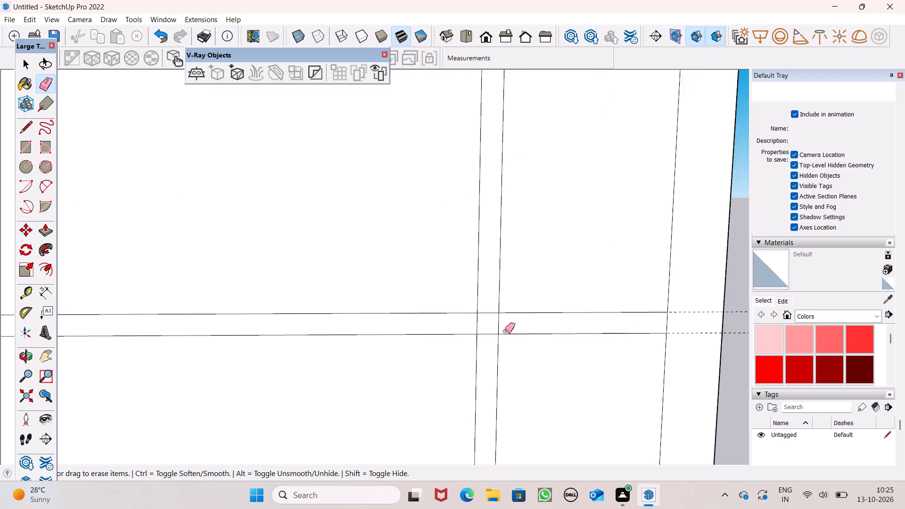
pyautogui.scroll(3, 505, 331)
pyautogui.moveTo(463, 313); pyautogui.dragTo(502, 315)
pyautogui.moveTo(483, 289); pyautogui.dragTo(469, 352)
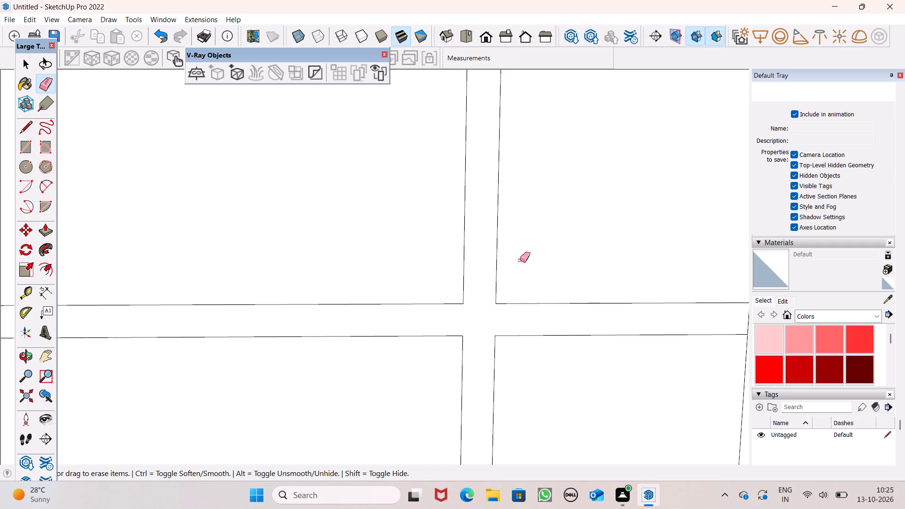
# Erase the segments inside the lower-left bar crossing and the edge closing the lower horizontal bar's left end.
pyautogui.scroll(-9, 360, 273)
pyautogui.scroll(-8, 508, 279)
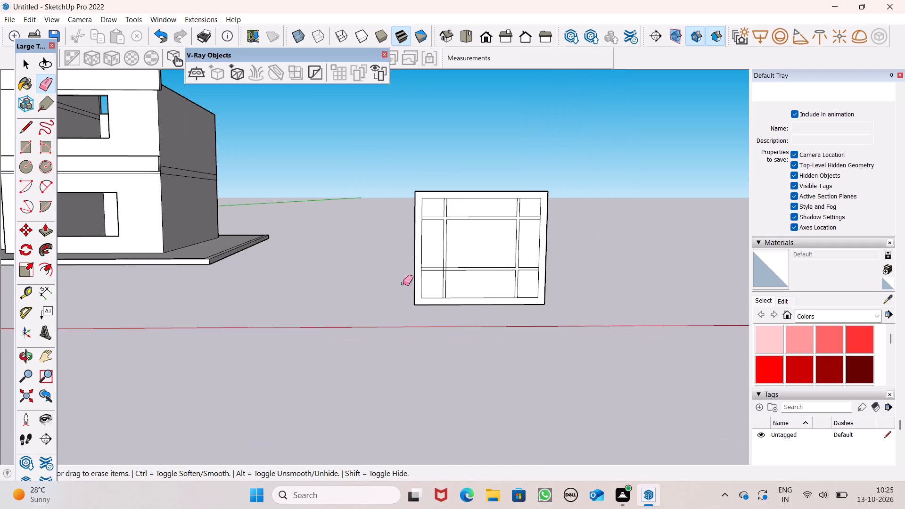
pyautogui.scroll(11, 450, 267)
pyautogui.scroll(9, 409, 275)
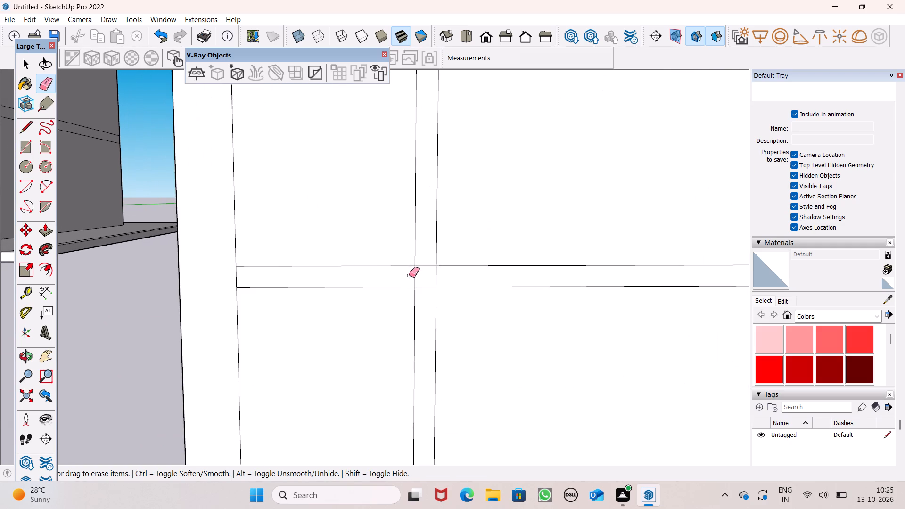
pyautogui.moveTo(411, 275); pyautogui.dragTo(427, 274)
pyautogui.click(433, 272)
pyautogui.moveTo(430, 263); pyautogui.dragTo(430, 299)
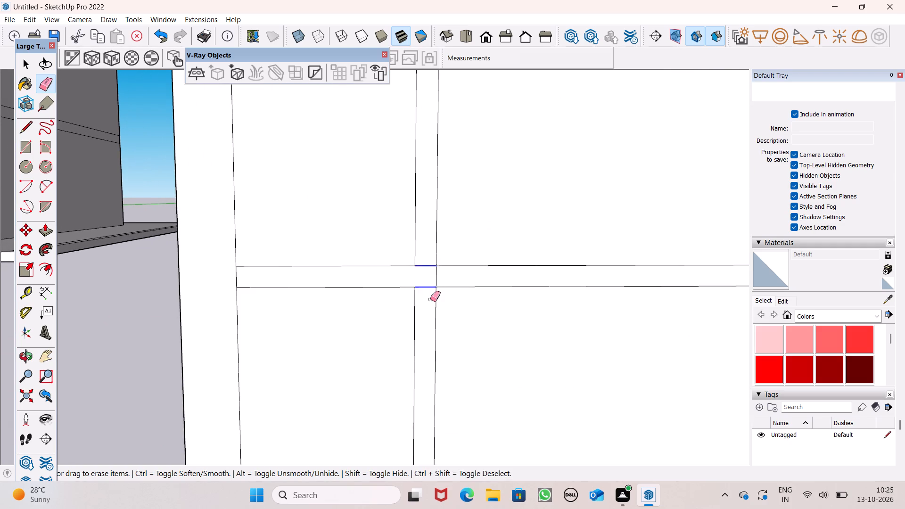
pyautogui.moveTo(430, 299); pyautogui.dragTo(429, 289)
pyautogui.moveTo(432, 280); pyautogui.dragTo(441, 278)
pyautogui.moveTo(252, 278); pyautogui.dragTo(226, 279)
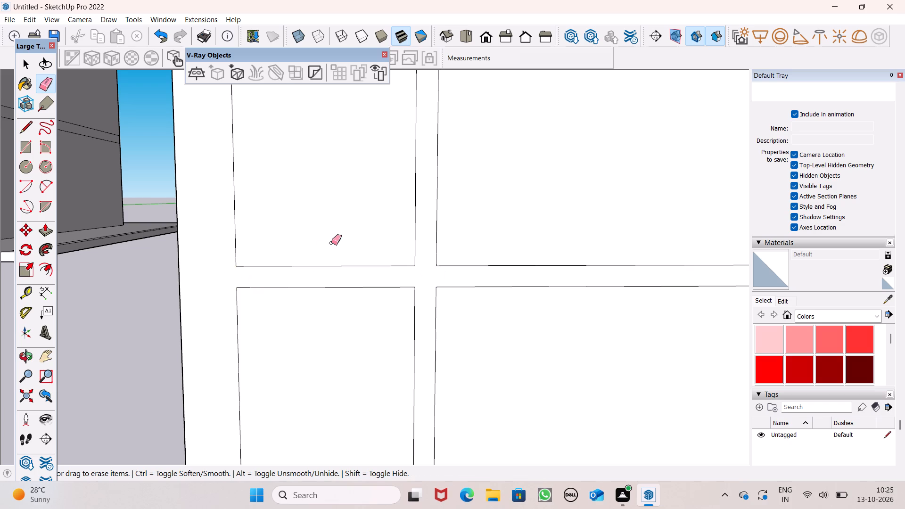
# Erase the edges closing the bottom ends of both vertical bars and the right end of the lower horizontal bar.
pyautogui.scroll(-6, 331, 243)
pyautogui.scroll(6, 382, 405)
pyautogui.moveTo(384, 366); pyautogui.dragTo(377, 385)
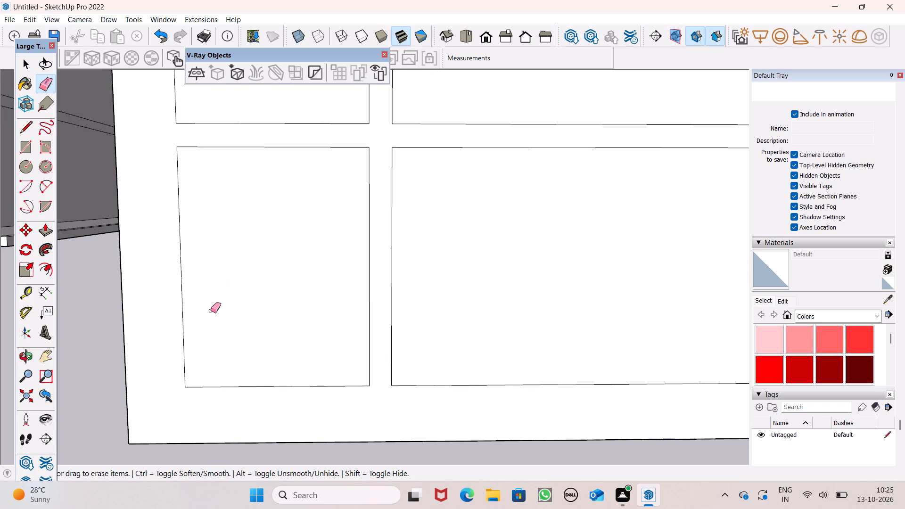
pyautogui.scroll(-6, 214, 307)
pyautogui.scroll(7, 612, 361)
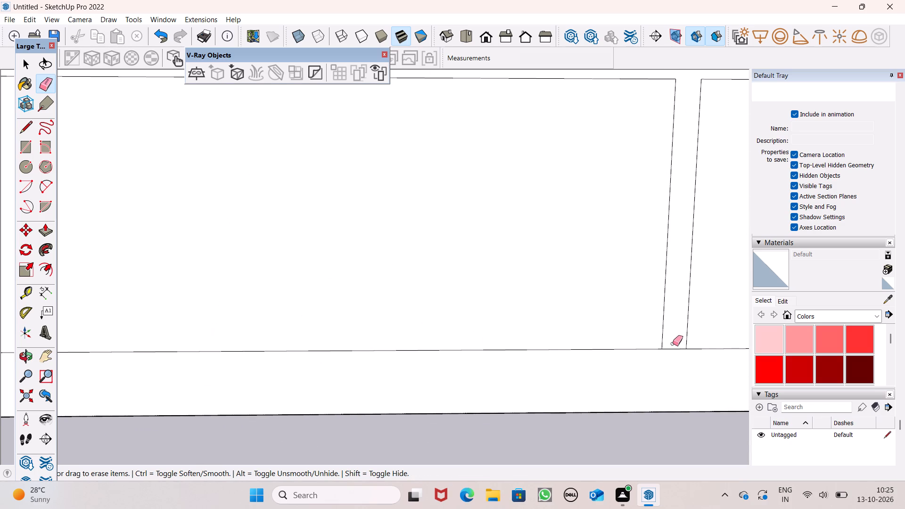
pyautogui.moveTo(674, 345); pyautogui.dragTo(666, 353)
pyautogui.scroll(-10, 260, 316)
pyautogui.scroll(6, 492, 184)
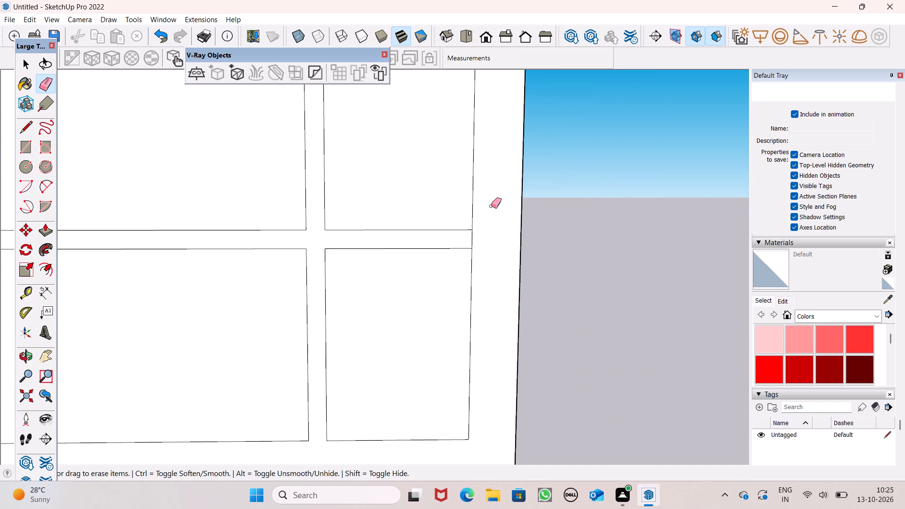
pyautogui.scroll(5, 485, 219)
pyautogui.moveTo(466, 246); pyautogui.dragTo(477, 246)
# Erase the edges closing the upper horizontal bar's right end and the right vertical bar's top end.
pyautogui.scroll(-9, 493, 308)
pyautogui.scroll(1, 523, 296)
pyautogui.scroll(-11, 523, 296)
pyautogui.scroll(8, 515, 223)
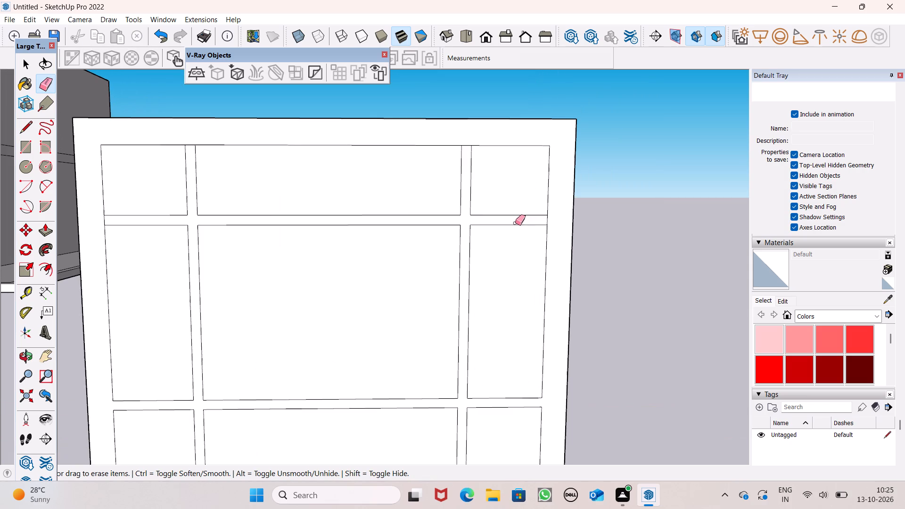
pyautogui.scroll(5, 568, 213)
pyautogui.scroll(7, 518, 167)
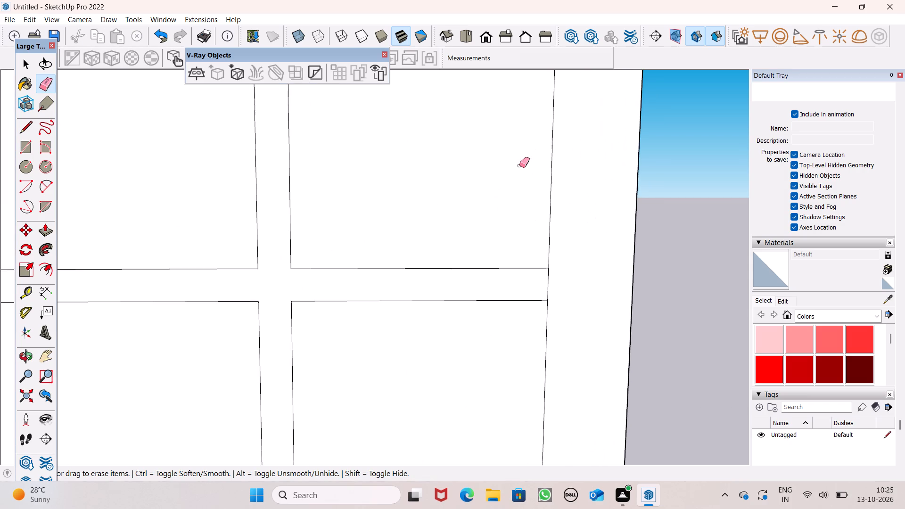
pyautogui.scroll(-8, 519, 198)
pyautogui.scroll(1, 536, 123)
pyautogui.scroll(-1, 536, 123)
pyautogui.scroll(3, 536, 123)
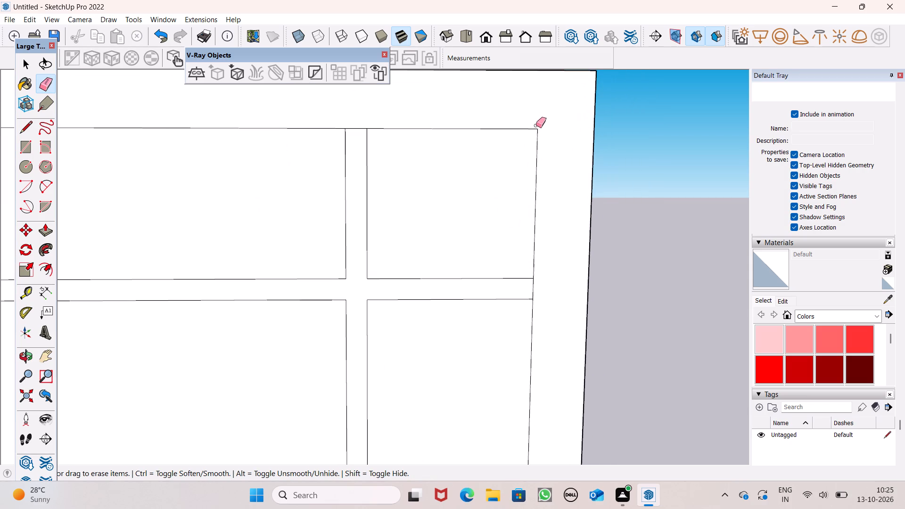
pyautogui.scroll(-1, 540, 177)
pyautogui.scroll(1, 540, 181)
pyautogui.click(529, 292)
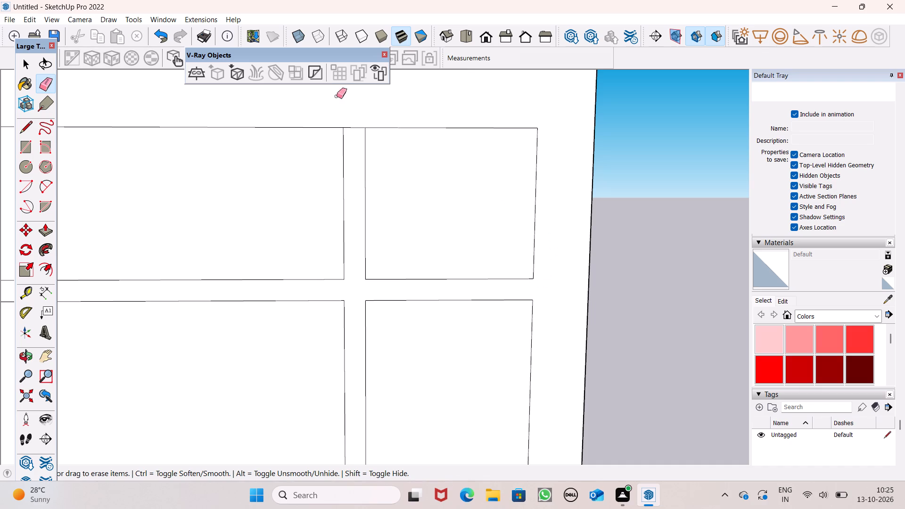
pyautogui.moveTo(353, 122); pyautogui.dragTo(353, 130)
# Erase the edges closing the upper horizontal bar's left end and the left vertical bar's top end.
pyautogui.scroll(-10, 519, 143)
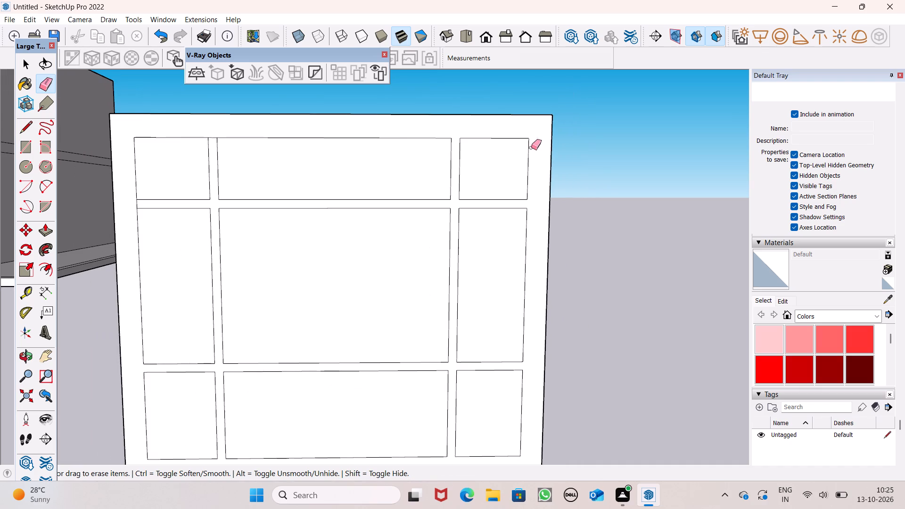
pyautogui.scroll(5, 144, 163)
pyautogui.scroll(6, 119, 231)
pyautogui.scroll(-1, 152, 223)
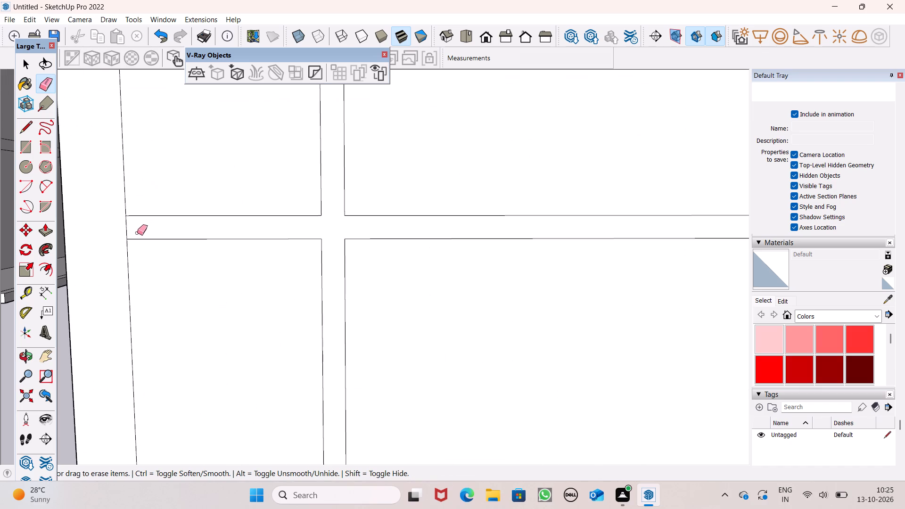
pyautogui.moveTo(134, 231); pyautogui.dragTo(111, 232)
pyautogui.scroll(-4, 223, 245)
pyautogui.scroll(5, 301, 125)
pyautogui.moveTo(296, 107); pyautogui.dragTo(294, 113)
pyautogui.moveTo(287, 106); pyautogui.dragTo(291, 111)
pyautogui.moveTo(300, 105); pyautogui.dragTo(297, 113)
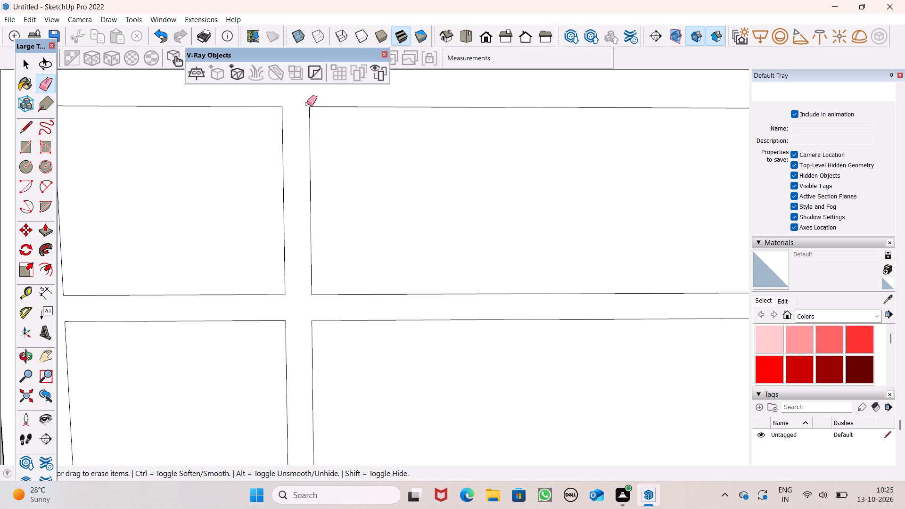
pyautogui.scroll(-3, 317, 114)
pyautogui.scroll(1, 318, 121)
pyautogui.scroll(-6, 370, 131)
pyautogui.scroll(-3, 331, 143)
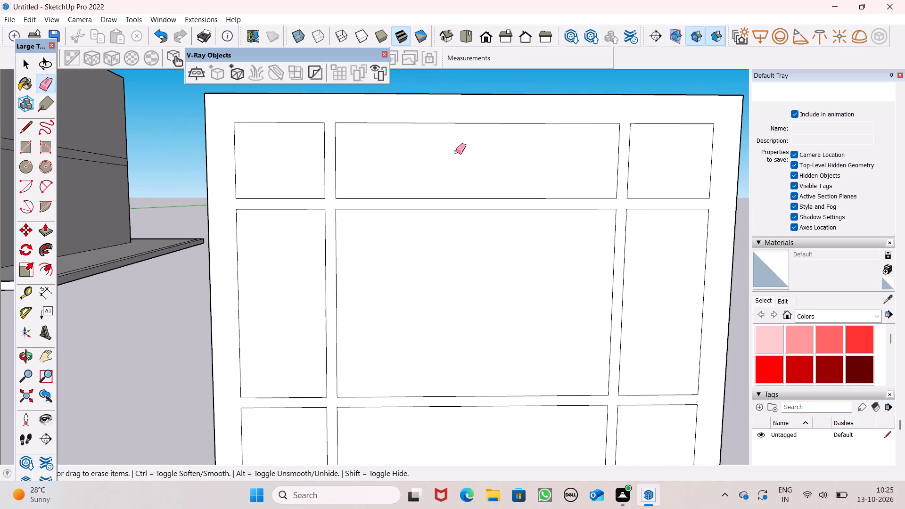
pyautogui.scroll(-6, 456, 152)
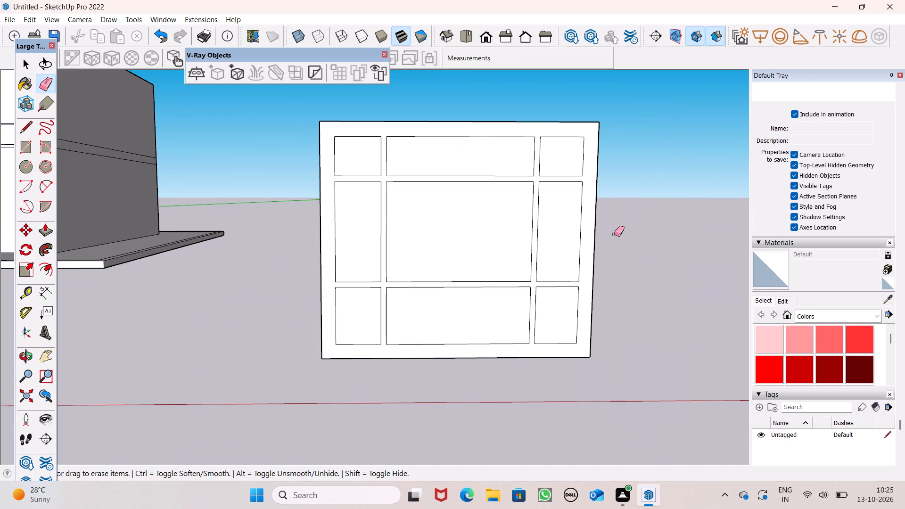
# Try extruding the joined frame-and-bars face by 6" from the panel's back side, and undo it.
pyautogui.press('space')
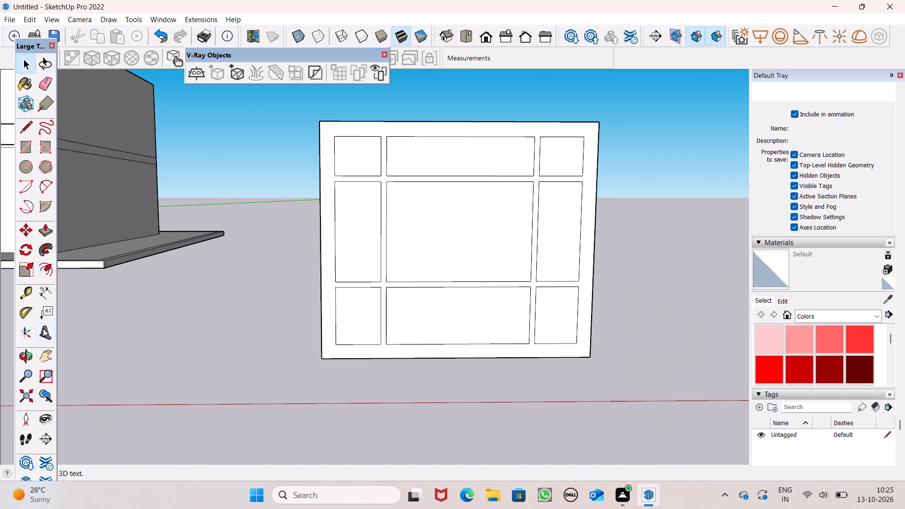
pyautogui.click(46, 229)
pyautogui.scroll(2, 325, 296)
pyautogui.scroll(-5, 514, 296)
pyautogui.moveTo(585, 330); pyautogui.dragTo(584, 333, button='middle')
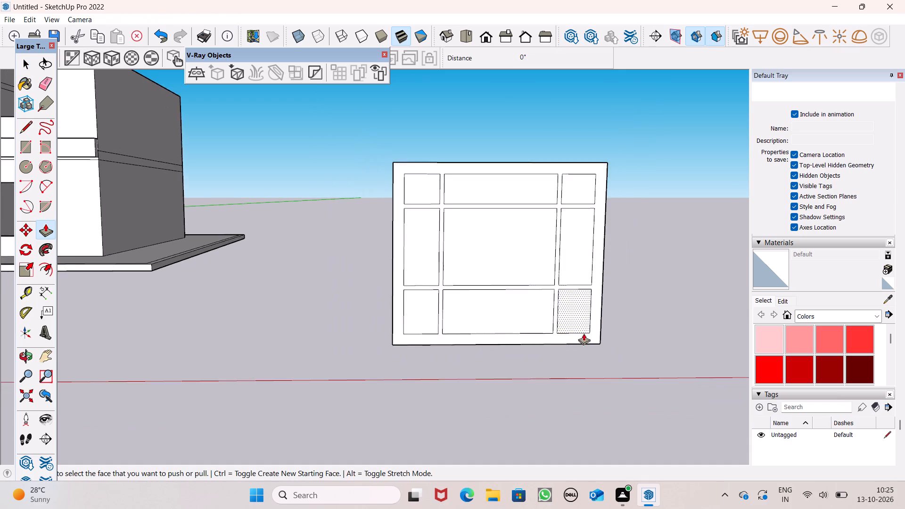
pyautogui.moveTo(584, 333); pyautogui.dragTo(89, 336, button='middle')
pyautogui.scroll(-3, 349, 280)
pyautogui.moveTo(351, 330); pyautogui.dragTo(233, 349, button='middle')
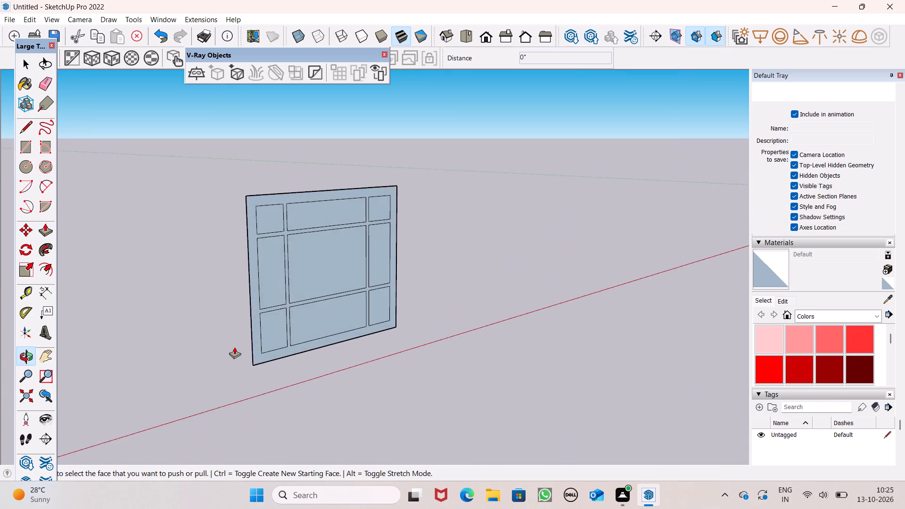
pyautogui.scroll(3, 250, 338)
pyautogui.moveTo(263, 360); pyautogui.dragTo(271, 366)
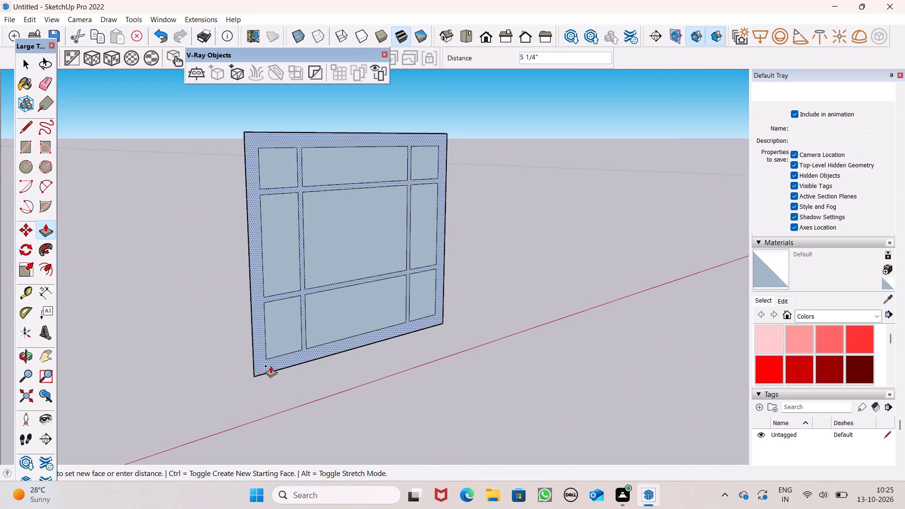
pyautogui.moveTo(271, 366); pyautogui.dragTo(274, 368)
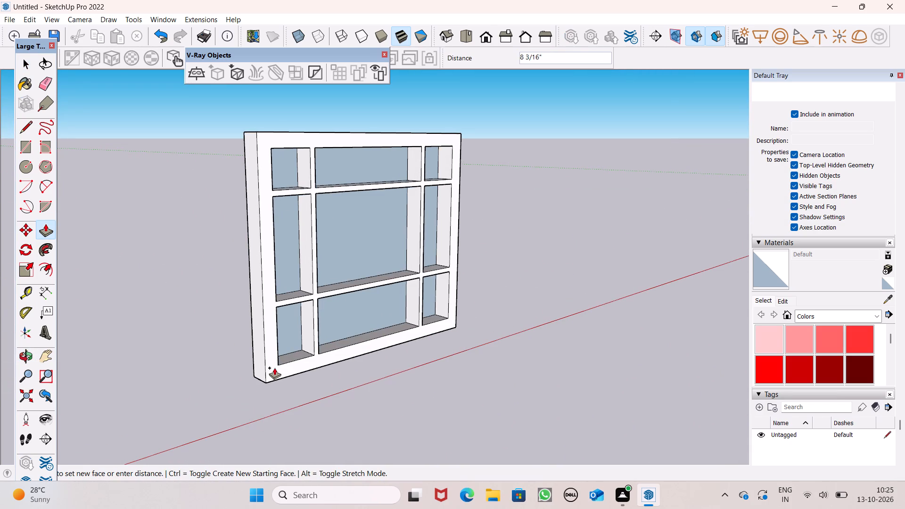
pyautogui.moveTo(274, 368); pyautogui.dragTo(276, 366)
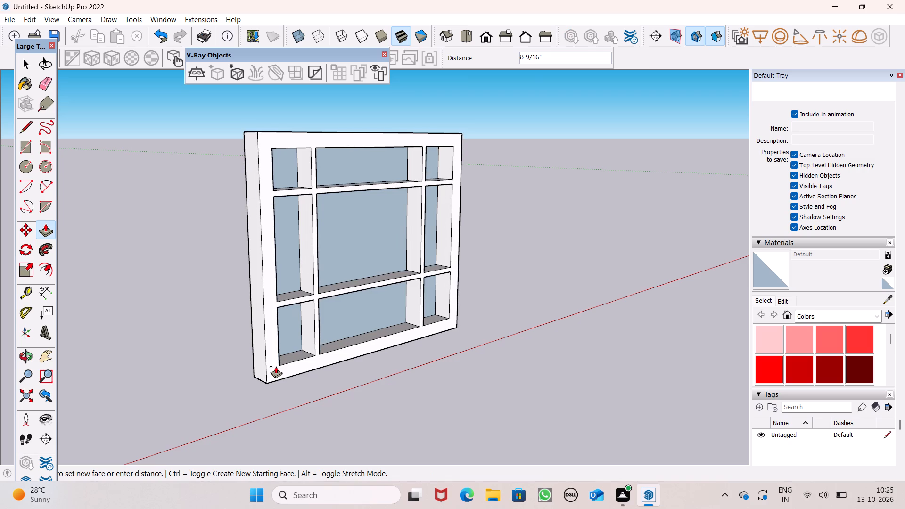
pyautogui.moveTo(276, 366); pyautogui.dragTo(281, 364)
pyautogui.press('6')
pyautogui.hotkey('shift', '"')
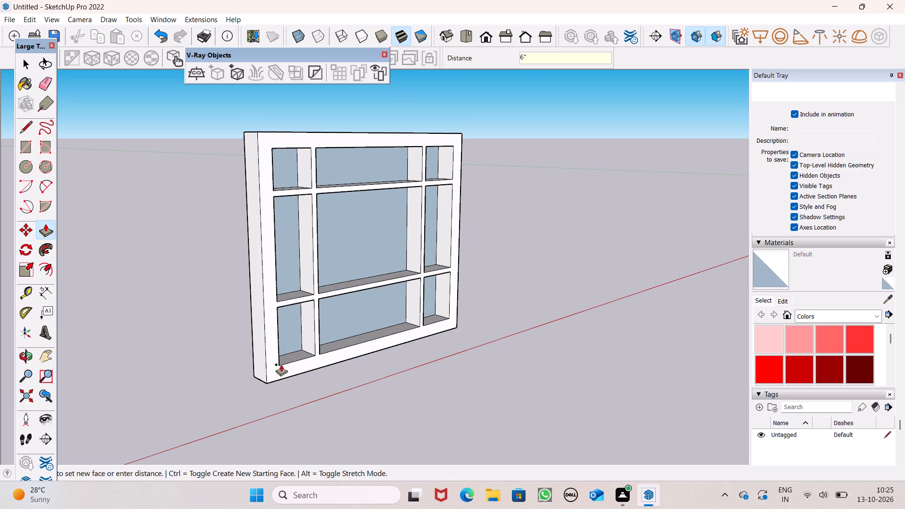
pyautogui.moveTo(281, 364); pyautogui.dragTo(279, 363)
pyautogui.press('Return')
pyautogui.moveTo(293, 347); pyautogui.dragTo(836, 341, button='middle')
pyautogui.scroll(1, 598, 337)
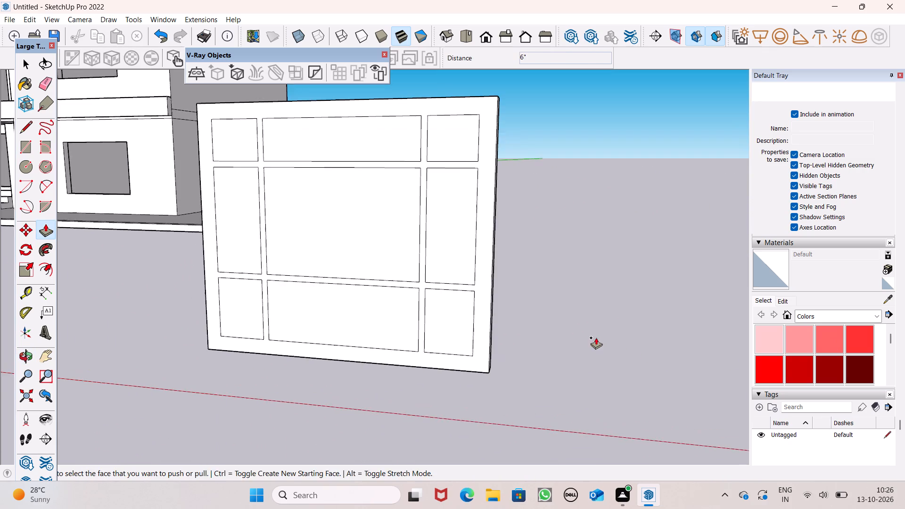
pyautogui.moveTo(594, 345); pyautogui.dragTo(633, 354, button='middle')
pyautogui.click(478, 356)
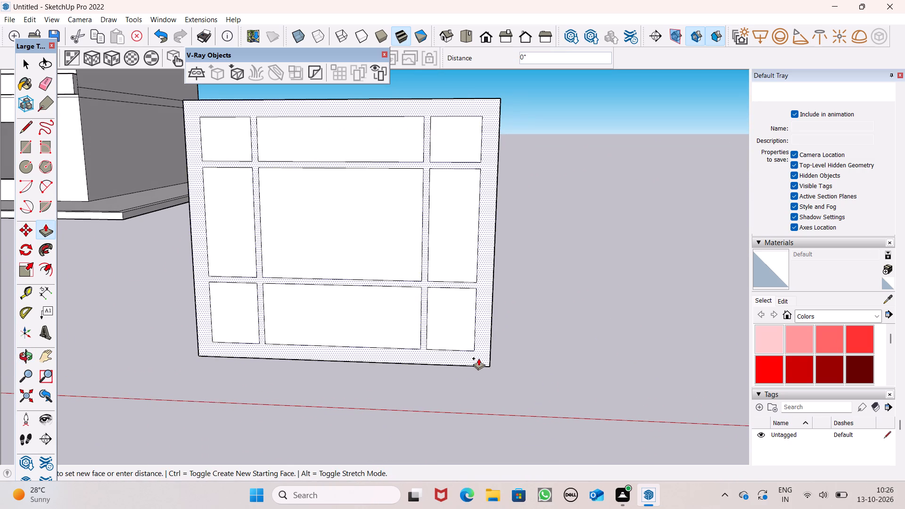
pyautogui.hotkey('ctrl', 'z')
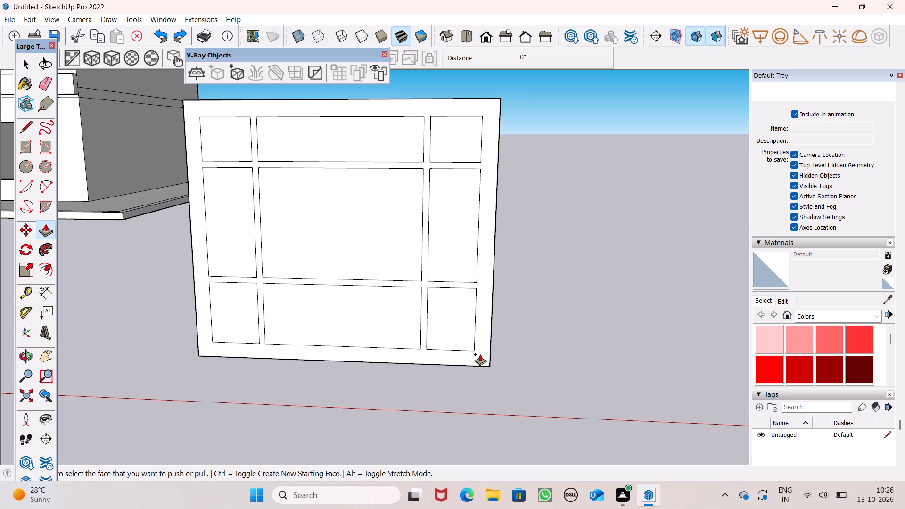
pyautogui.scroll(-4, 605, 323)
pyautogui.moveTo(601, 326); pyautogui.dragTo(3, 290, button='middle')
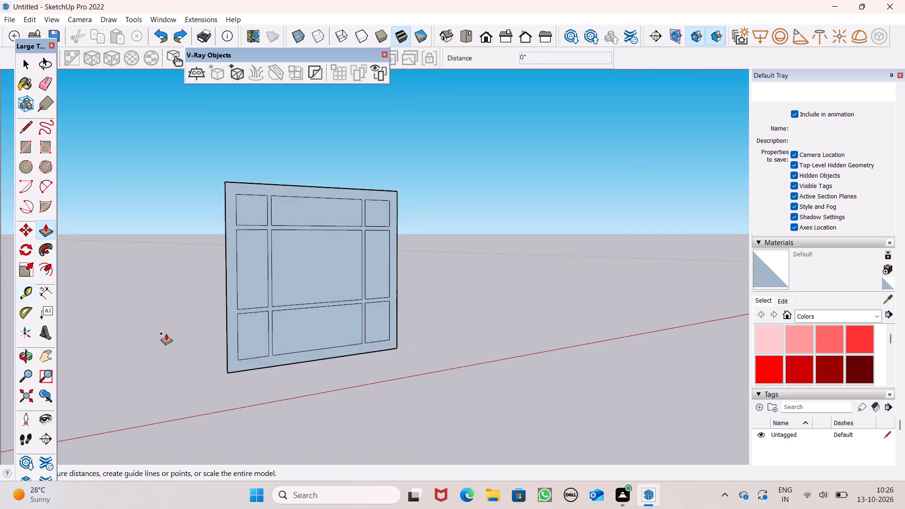
# Extrude the joined frame-and-bars face of the window panel by 6".
pyautogui.scroll(3, 178, 338)
pyautogui.moveTo(276, 384); pyautogui.dragTo(291, 399)
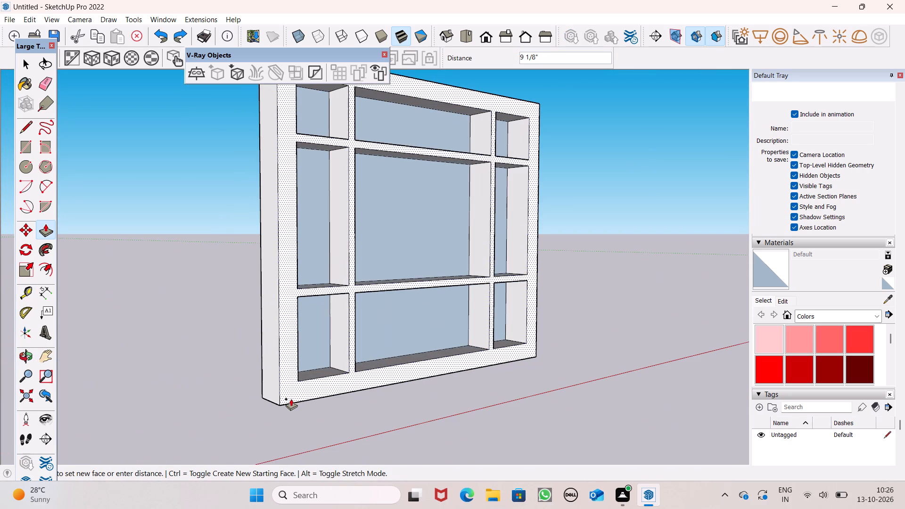
pyautogui.moveTo(291, 399); pyautogui.dragTo(291, 399)
pyautogui.press('6')
pyautogui.hotkey('shift', '"')
pyautogui.press('Return')
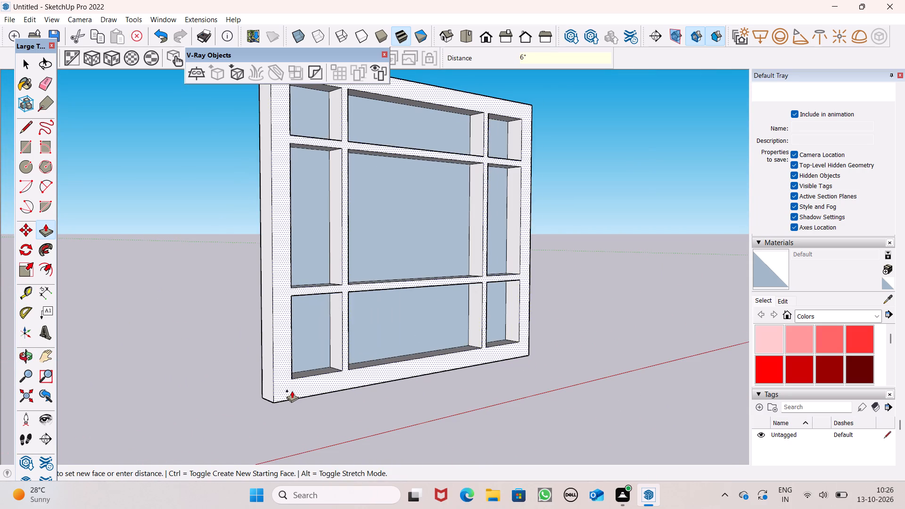
pyautogui.press('space')
# Paint the frame-and-bars face on the window panel's flat side with Color C08 dark brown.
pyautogui.scroll(-6, 570, 259)
pyautogui.moveTo(597, 288); pyautogui.dragTo(777, 304, button='middle')
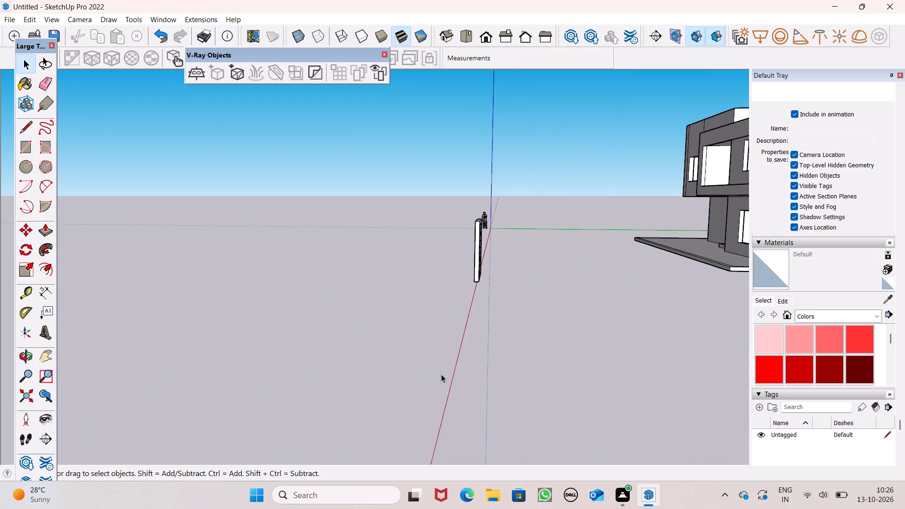
pyautogui.moveTo(433, 366); pyautogui.dragTo(604, 325, button='middle')
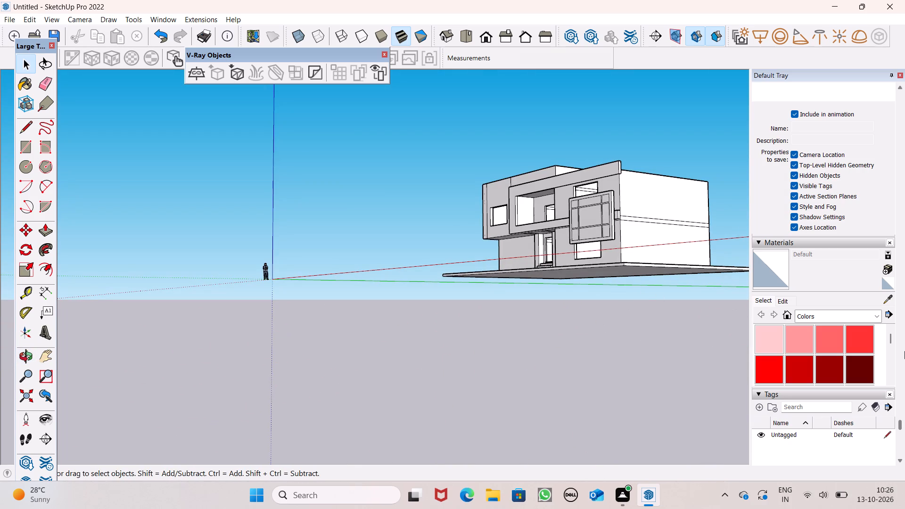
pyautogui.scroll(-2, 839, 367)
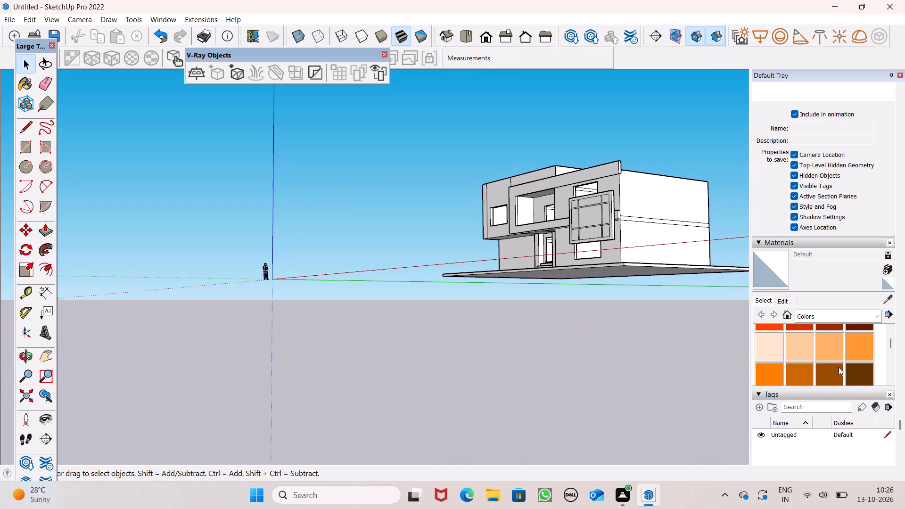
pyautogui.click(854, 366)
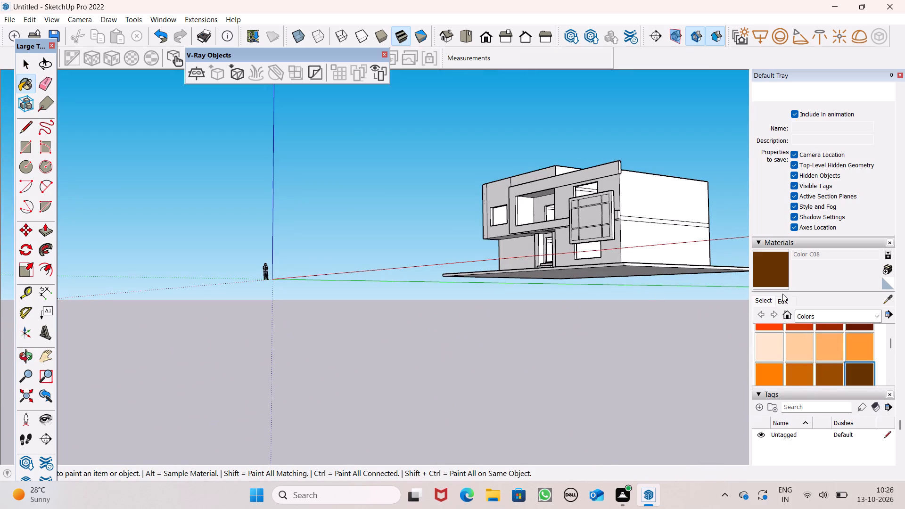
pyautogui.moveTo(591, 256); pyautogui.dragTo(732, 359, button='middle')
pyautogui.scroll(7, 736, 328)
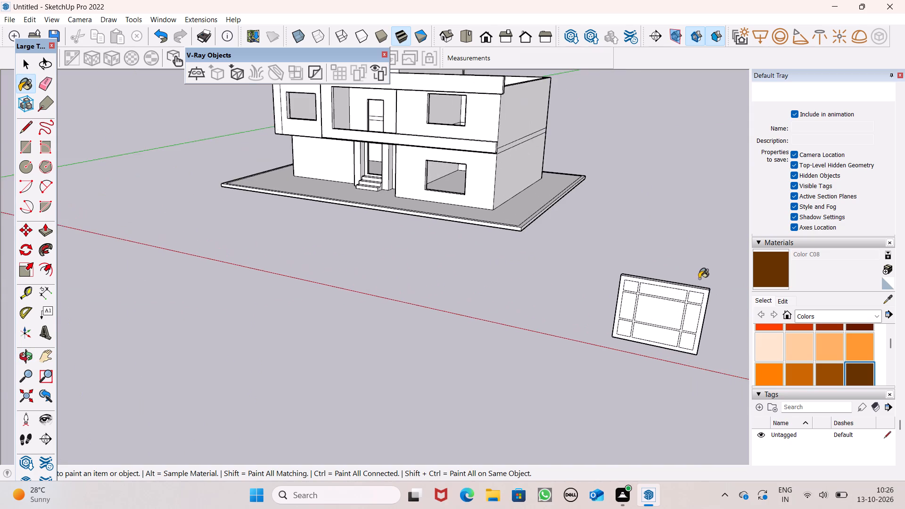
pyautogui.scroll(8, 699, 279)
pyautogui.click(699, 289)
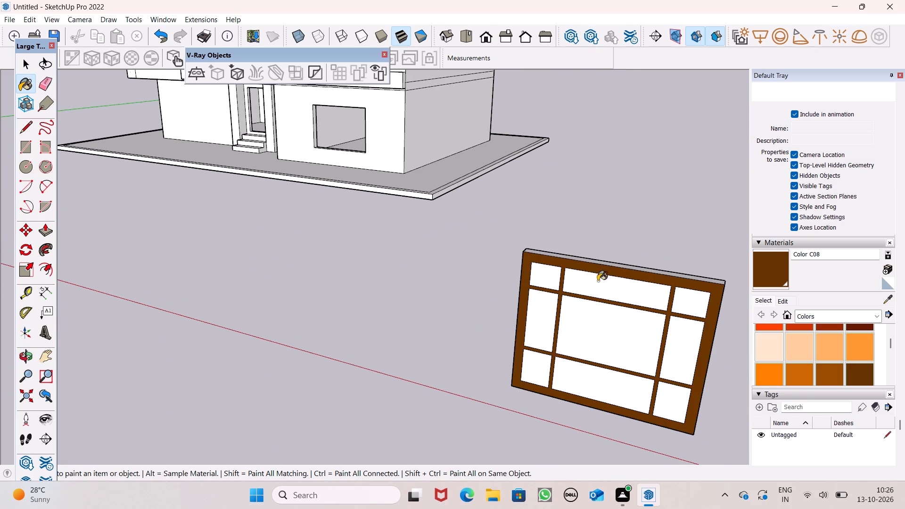
# Paint the window frame's outer top face and the adjoining outer side face with Color C08.
pyautogui.scroll(-3, 508, 279)
pyautogui.moveTo(680, 361); pyautogui.dragTo(543, 367, button='middle')
pyautogui.scroll(1, 685, 362)
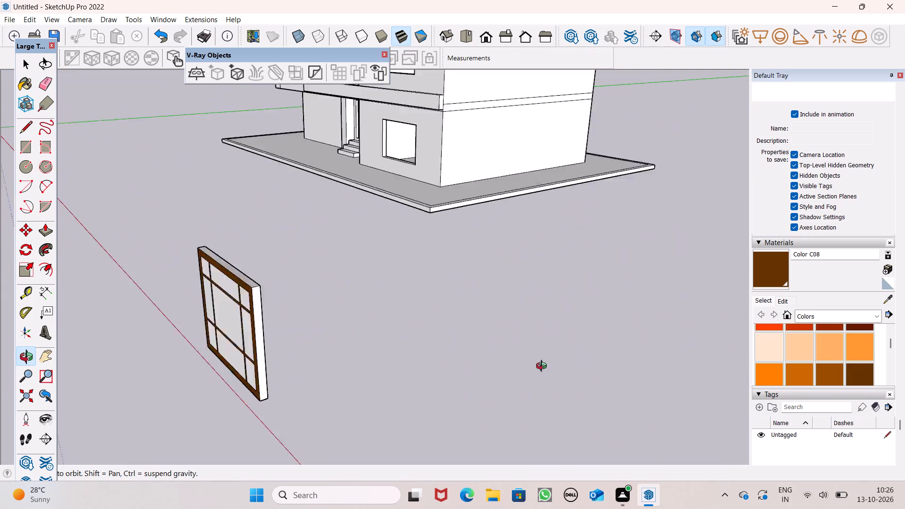
pyautogui.moveTo(543, 367); pyautogui.dragTo(518, 368, button='middle')
pyautogui.scroll(-2, 496, 329)
pyautogui.scroll(9, 134, 281)
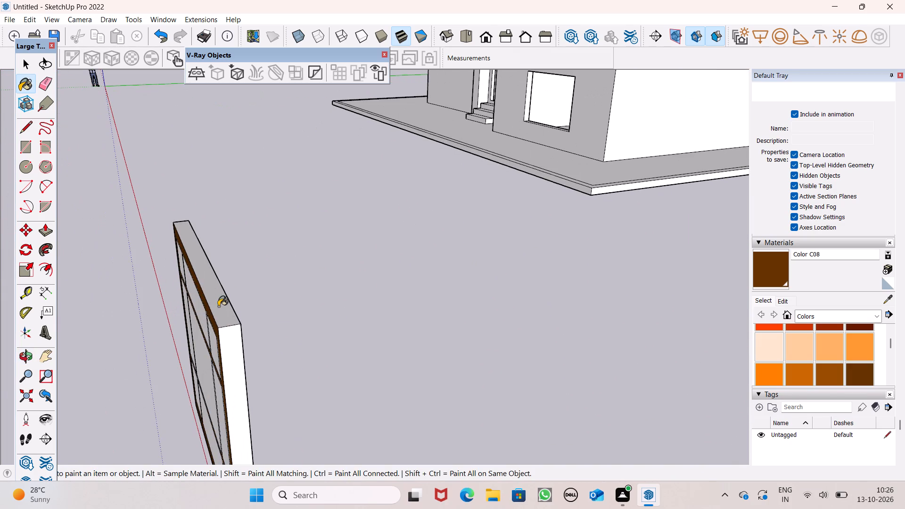
pyautogui.click(218, 306)
pyautogui.click(228, 349)
# Paint the extruded frame-and-bars face on the window's recessed side with Color C08.
pyautogui.scroll(-6, 353, 296)
pyautogui.moveTo(384, 328); pyautogui.dragTo(270, 328, button='middle')
pyautogui.scroll(-3, 409, 261)
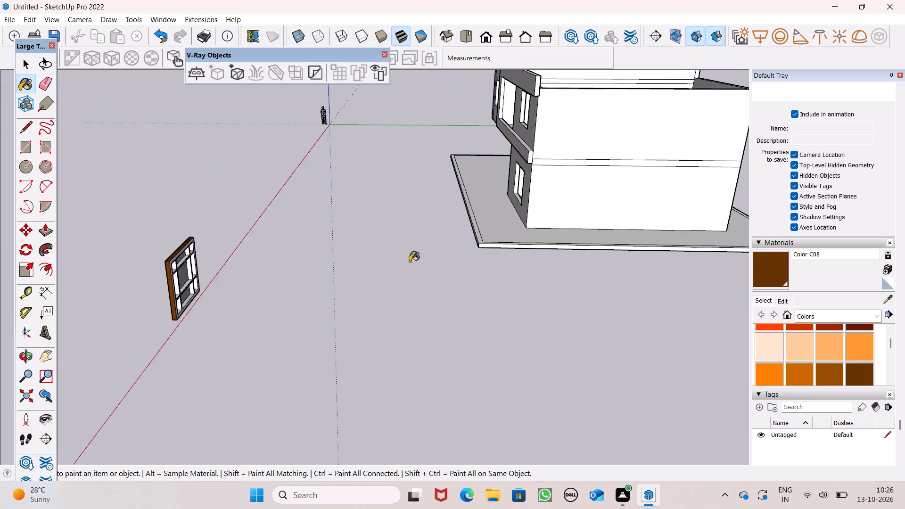
pyautogui.scroll(-2, 410, 262)
pyautogui.scroll(1, 263, 253)
pyautogui.scroll(-1, 230, 254)
pyautogui.scroll(14, 213, 255)
pyautogui.scroll(3, 181, 281)
pyautogui.scroll(-1, 187, 280)
pyautogui.scroll(1, 189, 278)
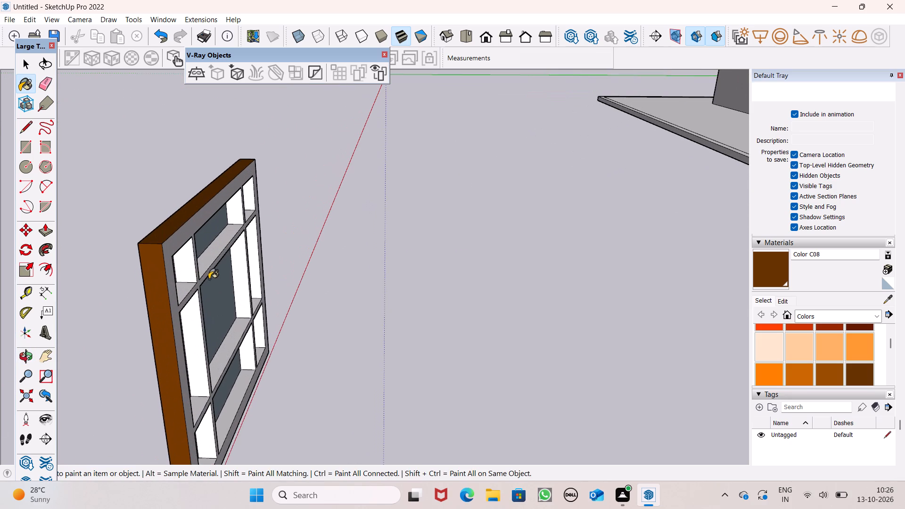
pyautogui.scroll(4, 209, 280)
pyautogui.click(195, 282)
pyautogui.click(207, 265)
# Paint the left vertical bar's outward side in the top-left and middle-left openings, plus the top-left and top-centre sills, with Color C08.
pyautogui.click(170, 281)
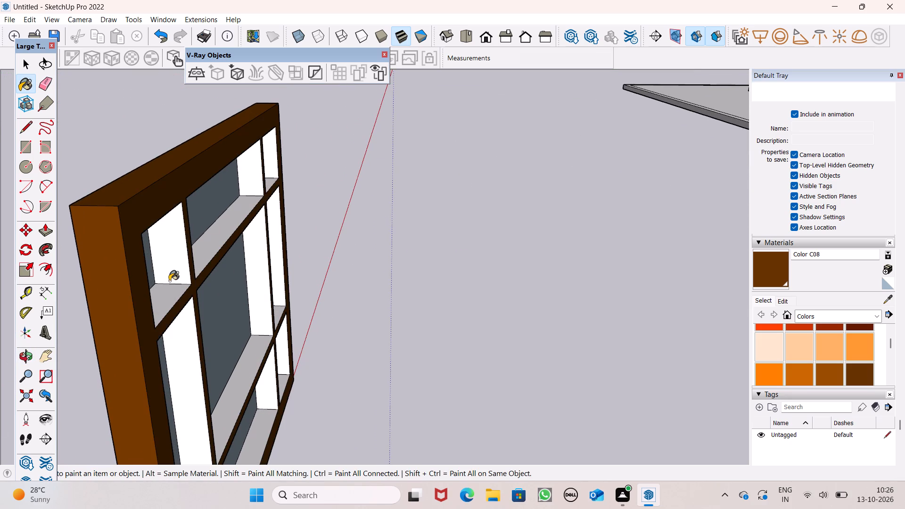
pyautogui.click(168, 262)
pyautogui.click(191, 325)
pyautogui.click(166, 299)
pyautogui.click(208, 246)
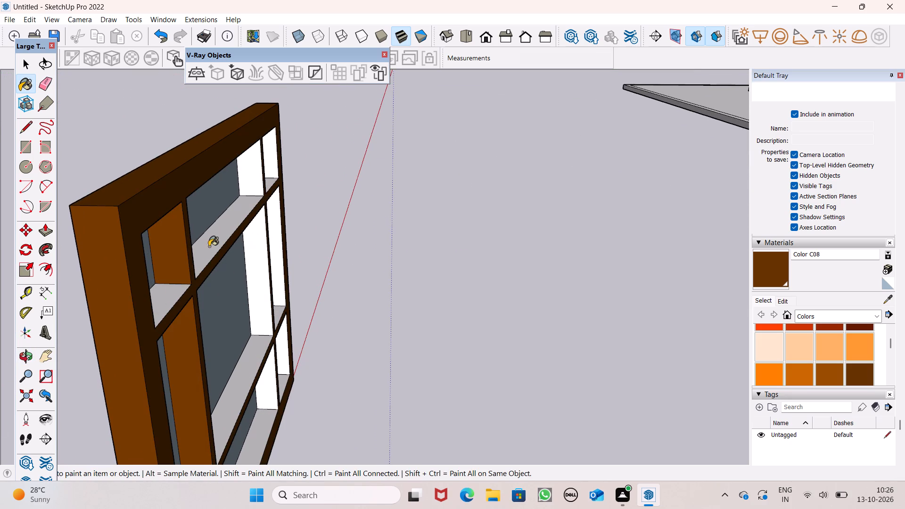
# Paint the top faces of the top-left and top-centre openings and the frame's left inner side Color C08, undoing paint on the middle-left pane.
pyautogui.scroll(-2, 382, 236)
pyautogui.scroll(1, 382, 236)
pyautogui.moveTo(445, 279); pyautogui.dragTo(154, 202, button='middle')
pyautogui.scroll(1, 195, 266)
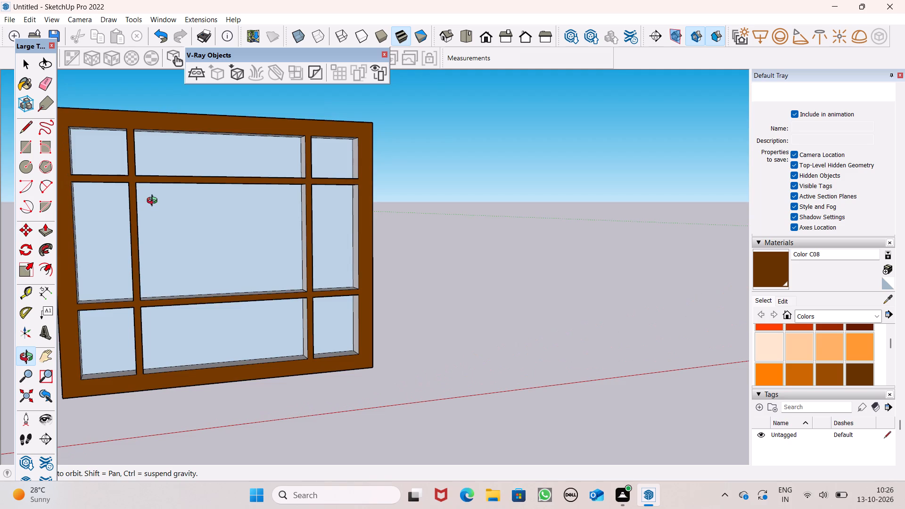
pyautogui.moveTo(154, 202); pyautogui.dragTo(71, 0, button='middle')
pyautogui.scroll(3, 254, 241)
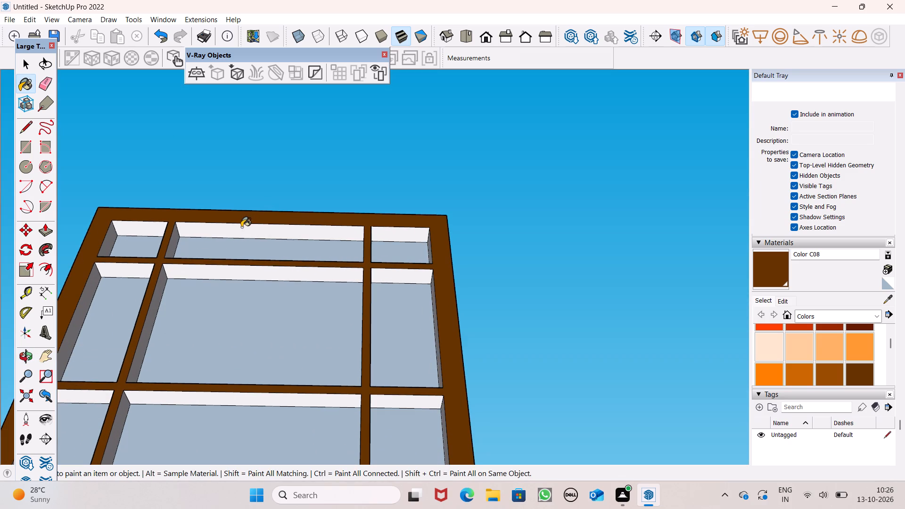
pyautogui.moveTo(241, 227); pyautogui.dragTo(219, 228)
pyautogui.moveTo(139, 216); pyautogui.dragTo(139, 223)
pyautogui.moveTo(109, 242); pyautogui.dragTo(110, 249)
pyautogui.moveTo(114, 271); pyautogui.dragTo(114, 270)
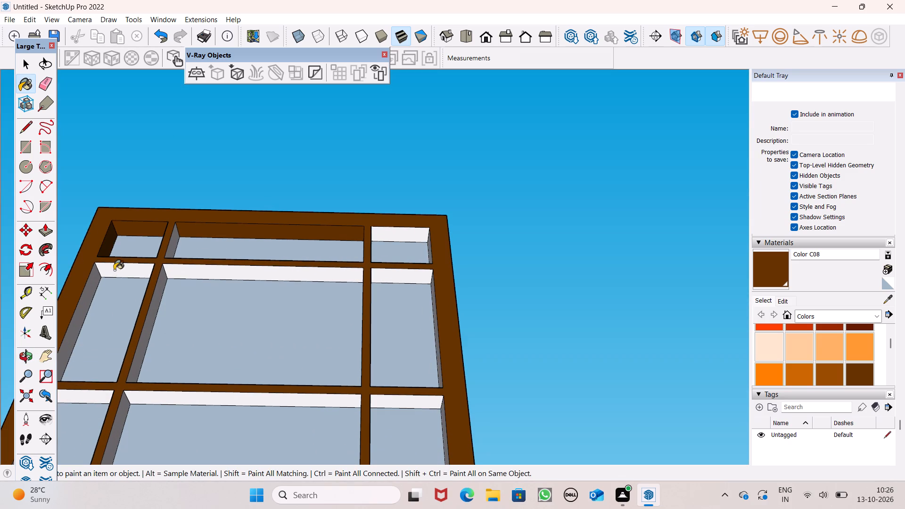
pyautogui.moveTo(114, 270); pyautogui.dragTo(96, 280)
pyautogui.moveTo(89, 289); pyautogui.dragTo(100, 292)
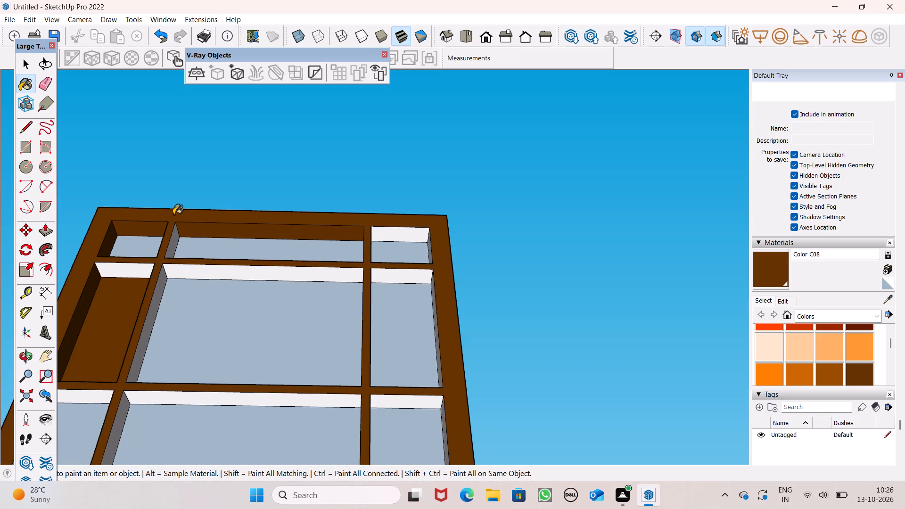
pyautogui.hotkey('ctrl', 'z')
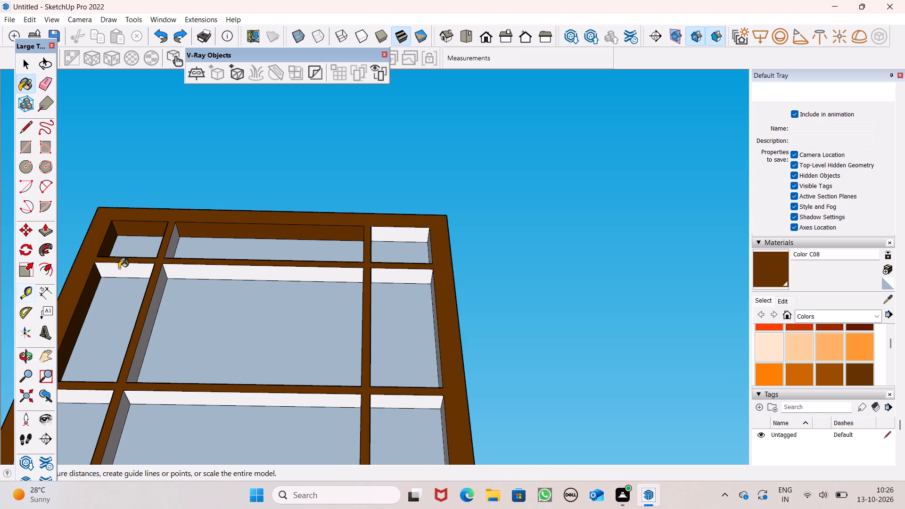
# Paint the upper bar's underside in the left and centre openings, the top-centre opening's left side and the top-right opening's top face Color C08.
pyautogui.click(120, 267)
pyautogui.click(192, 272)
pyautogui.moveTo(170, 243); pyautogui.dragTo(174, 242)
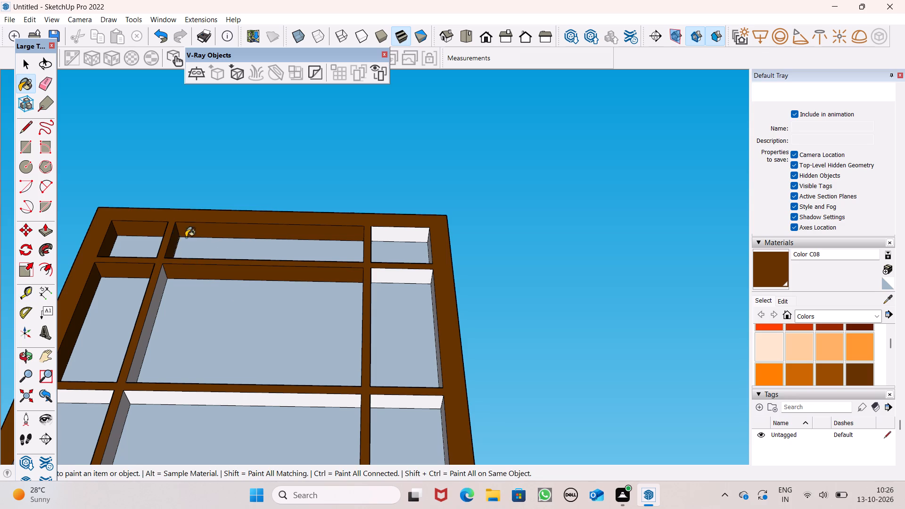
pyautogui.click(404, 235)
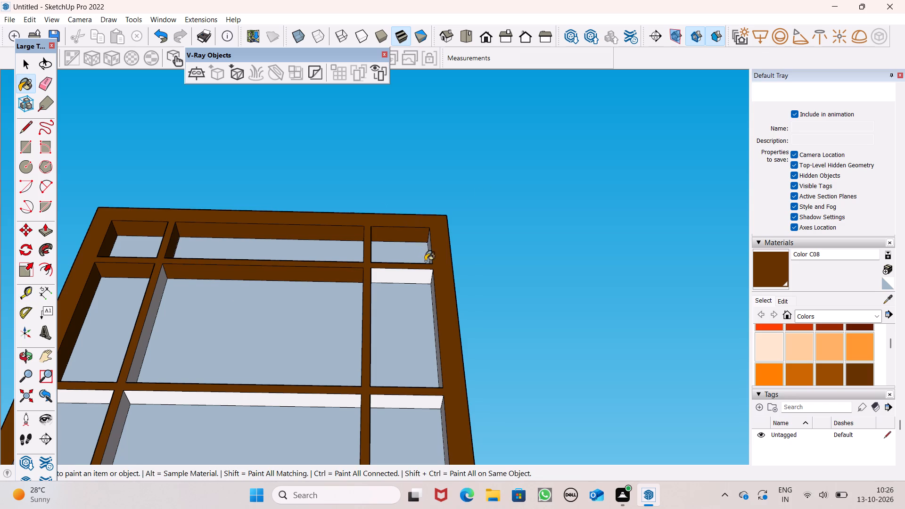
# Paint the right inner sides of the centre, top-centre, top-right and middle-right openings, and the middle-right opening's top face, with Color C08.
pyautogui.moveTo(425, 261); pyautogui.dragTo(534, 265, button='middle')
pyautogui.scroll(5, 342, 298)
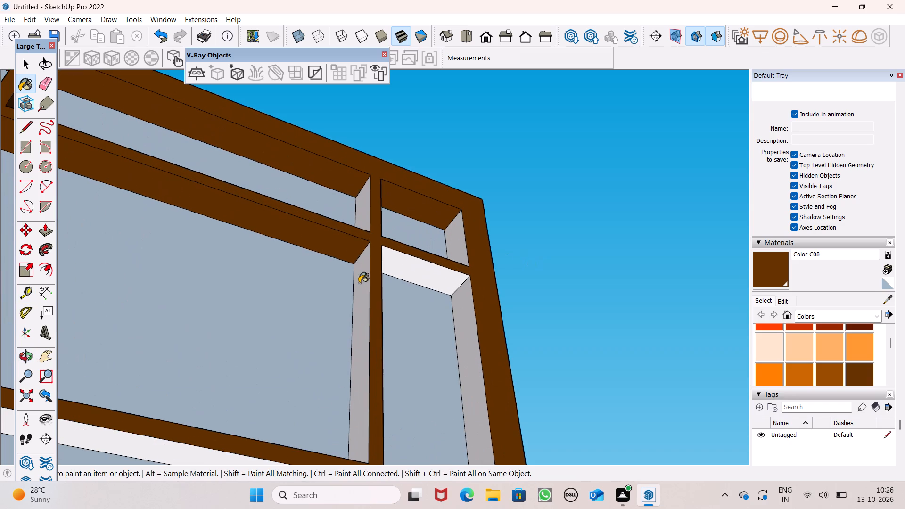
pyautogui.click(359, 283)
pyautogui.moveTo(354, 208); pyautogui.dragTo(359, 210)
pyautogui.click(425, 262)
pyautogui.moveTo(448, 235); pyautogui.dragTo(460, 243)
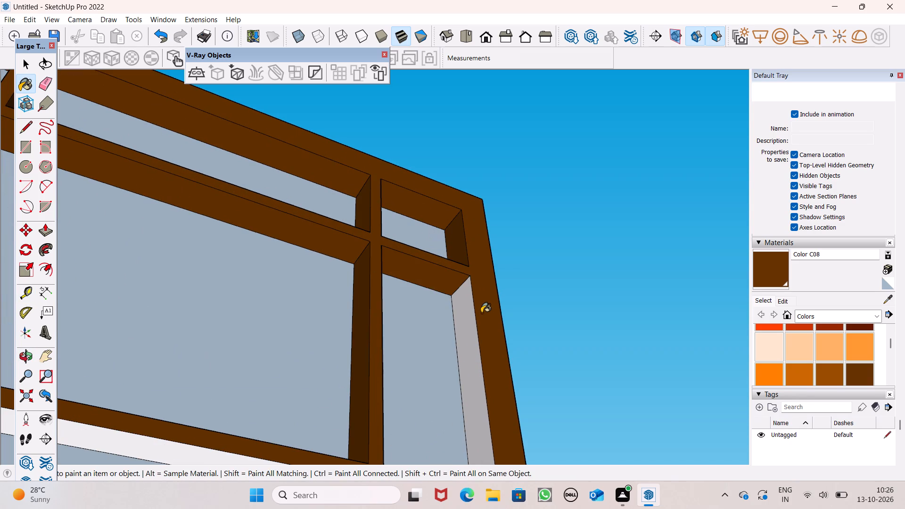
pyautogui.click(480, 320)
pyautogui.click(470, 302)
# Paint the lower bar's underside in the bottom-centre and bottom-left openings and the left inner sides of the centre and bottom openings Color C08.
pyautogui.scroll(-2, 423, 222)
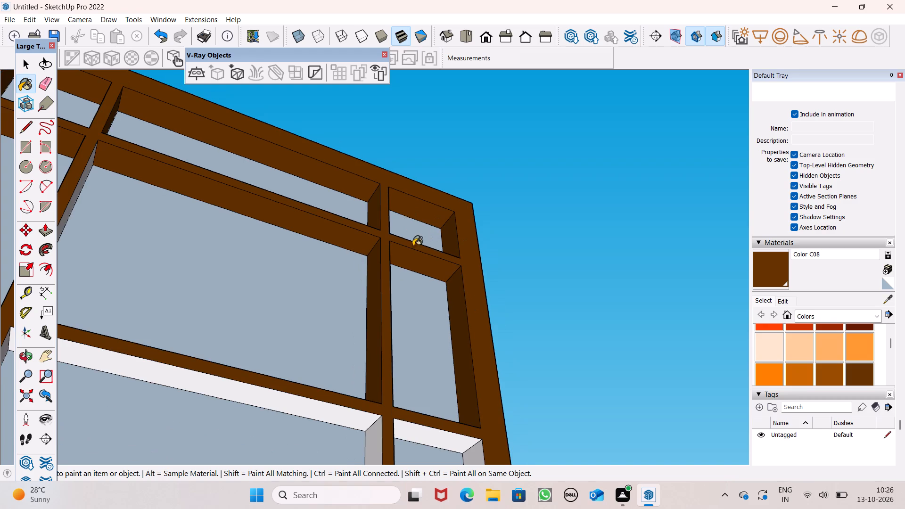
pyautogui.scroll(-5, 414, 239)
pyautogui.moveTo(369, 255); pyautogui.dragTo(110, 222, button='middle')
pyautogui.scroll(3, 472, 427)
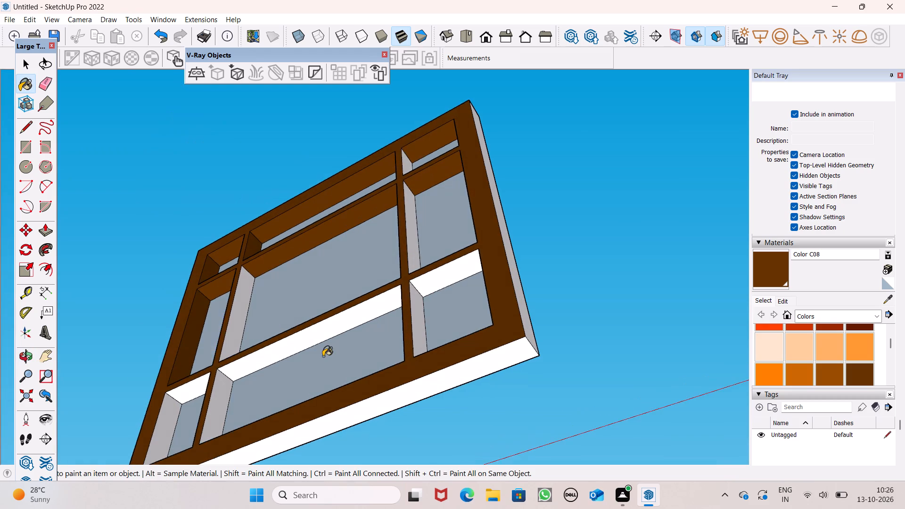
pyautogui.scroll(4, 323, 356)
pyautogui.click(249, 342)
pyautogui.click(189, 329)
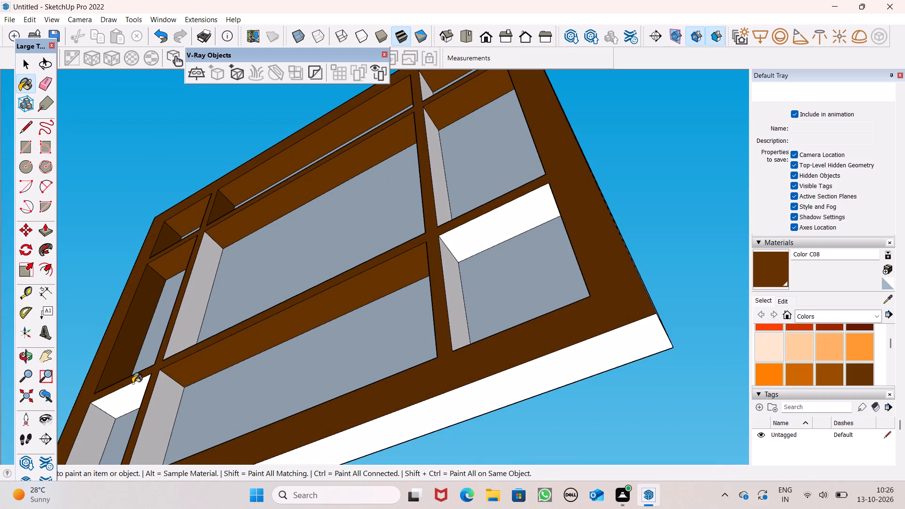
pyautogui.click(126, 395)
pyautogui.click(170, 409)
pyautogui.click(104, 430)
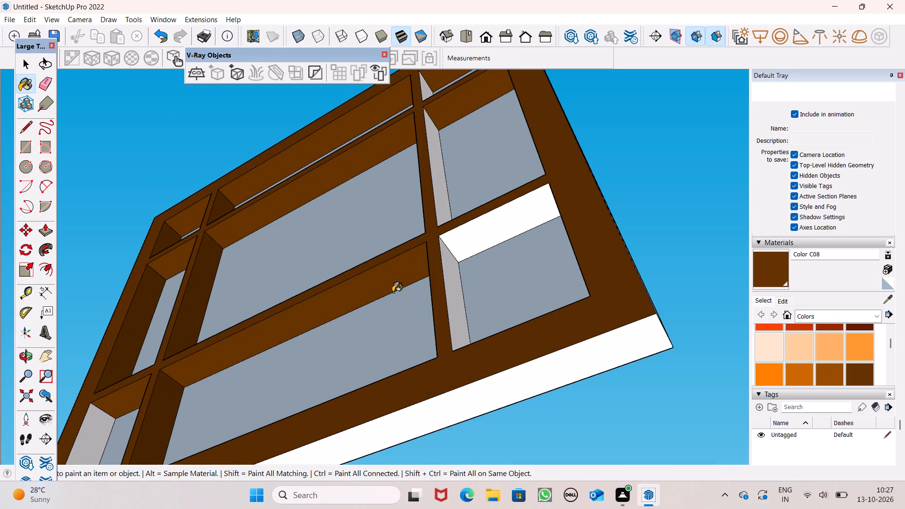
# Paint the left inner sides of the three right-hand openings, the bottom-right opening's top face and the frame's outer bottom face with Color C08.
pyautogui.click(437, 206)
pyautogui.moveTo(470, 239); pyautogui.dragTo(470, 250)
pyautogui.click(454, 288)
pyautogui.click(504, 398)
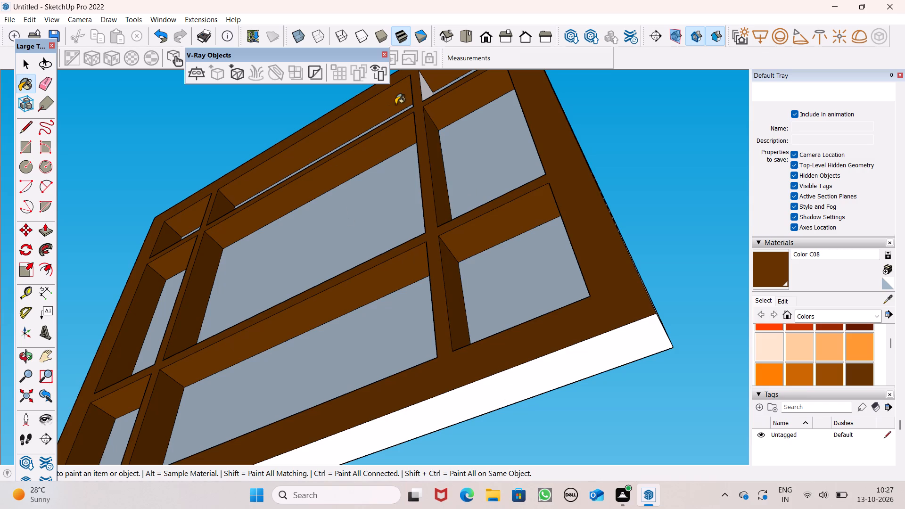
pyautogui.scroll(7, 448, 82)
pyautogui.click(409, 105)
# Paint the bottom-left opening's right inner side and the sills of the bottom-left and bottom-centre openings with Color C08.
pyautogui.scroll(-6, 408, 104)
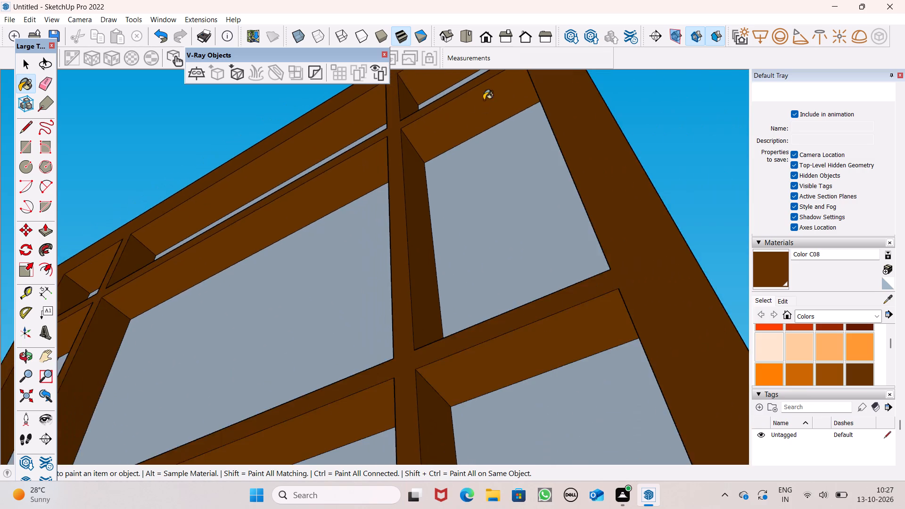
pyautogui.scroll(-10, 484, 100)
pyautogui.scroll(1, 496, 172)
pyautogui.moveTo(496, 173); pyautogui.dragTo(678, 341, button='middle')
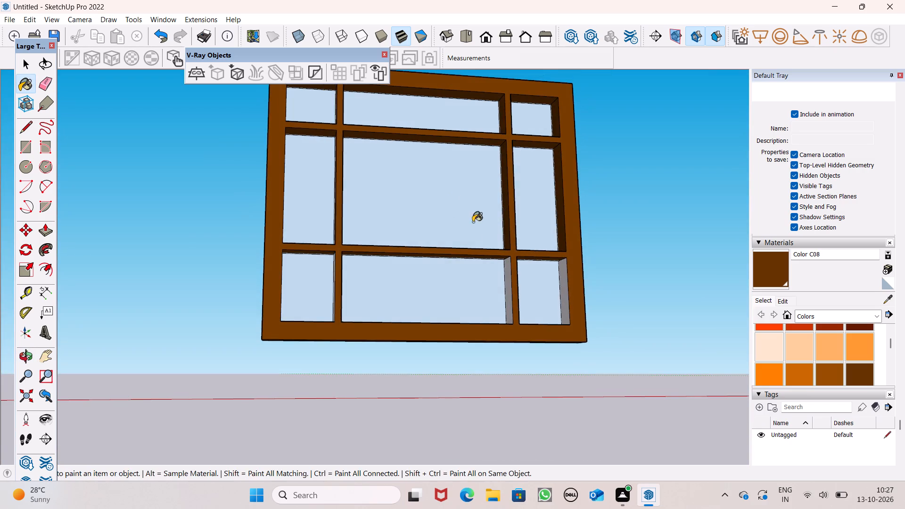
pyautogui.moveTo(475, 234); pyautogui.dragTo(684, 303, button='middle')
pyautogui.scroll(3, 538, 271)
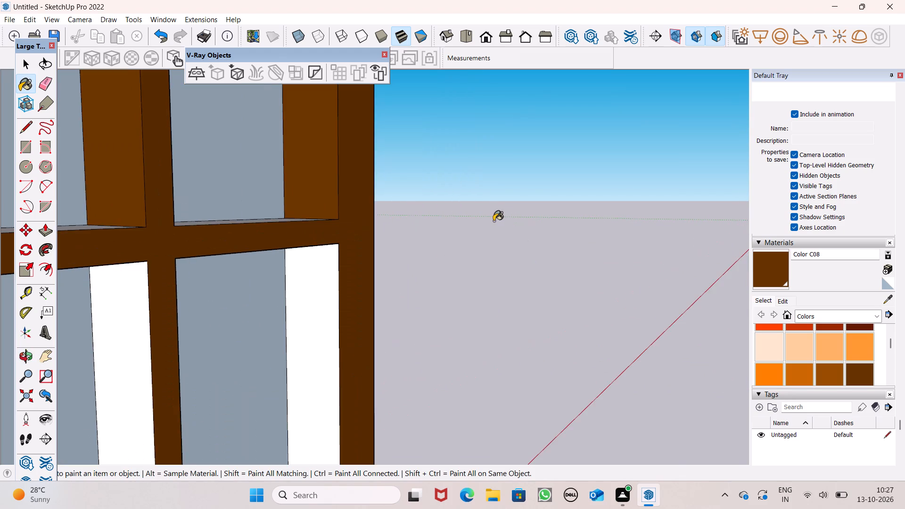
pyautogui.scroll(-6, 498, 219)
pyautogui.moveTo(489, 260); pyautogui.dragTo(525, 294, button='middle')
pyautogui.scroll(4, 495, 247)
pyautogui.scroll(5, 441, 253)
pyautogui.scroll(-1, 442, 252)
pyautogui.scroll(2, 442, 252)
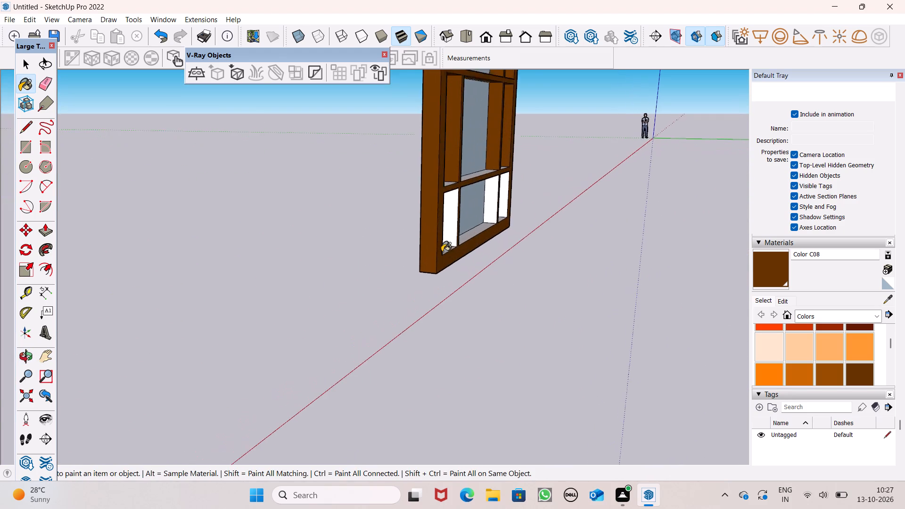
pyautogui.scroll(7, 442, 252)
pyautogui.click(451, 238)
pyautogui.click(449, 247)
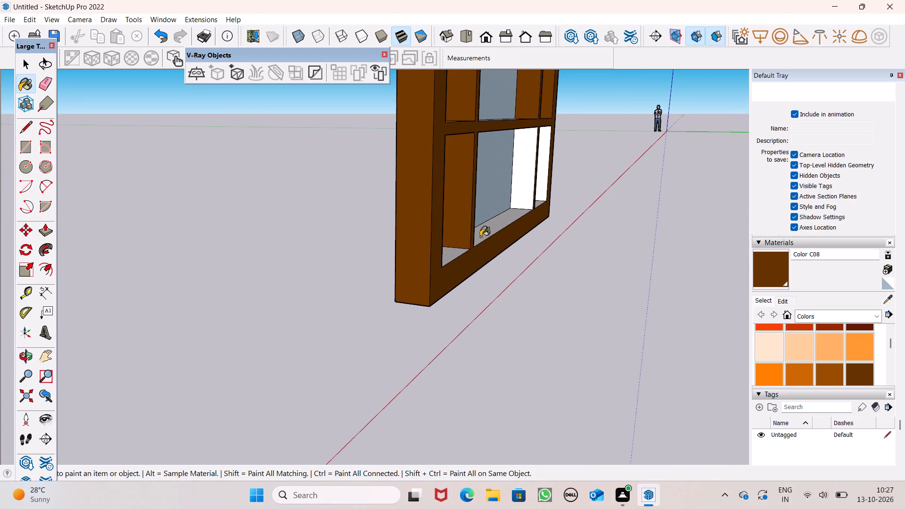
pyautogui.click(486, 230)
pyautogui.click(452, 259)
# Paint the right inner sides of the bottom-centre and bottom-right openings and the bottom-right sill with Color C08.
pyautogui.scroll(7, 514, 202)
pyautogui.click(527, 189)
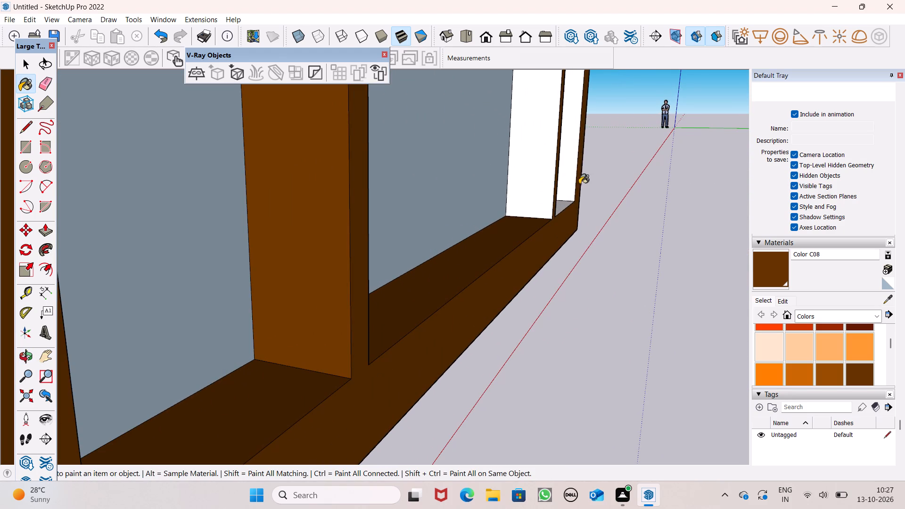
pyautogui.click(573, 180)
pyautogui.click(569, 195)
pyautogui.click(567, 206)
pyautogui.scroll(-9, 566, 179)
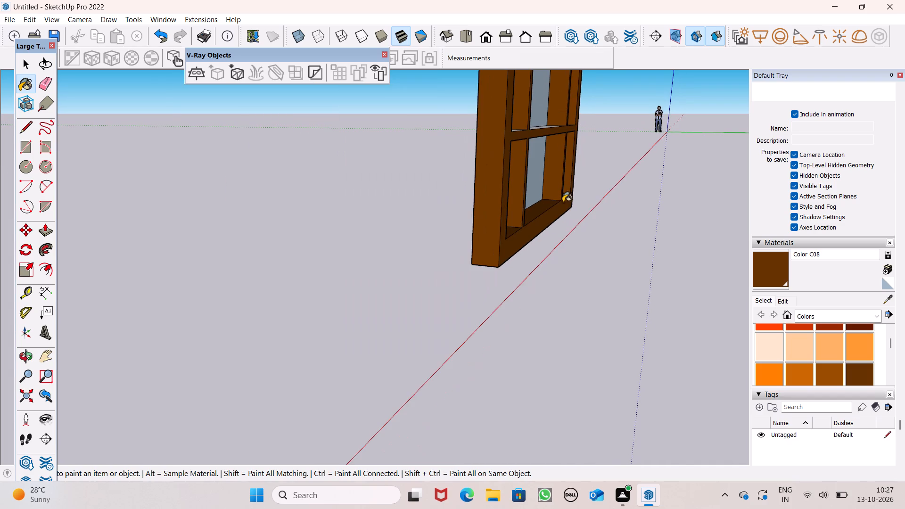
# Paint the lower bar's top faces in the centre, left and right openings and the bottom-right opening's sill with Color C08.
pyautogui.moveTo(585, 207); pyautogui.dragTo(478, 240, button='middle')
pyautogui.scroll(1, 586, 209)
pyautogui.click(293, 181)
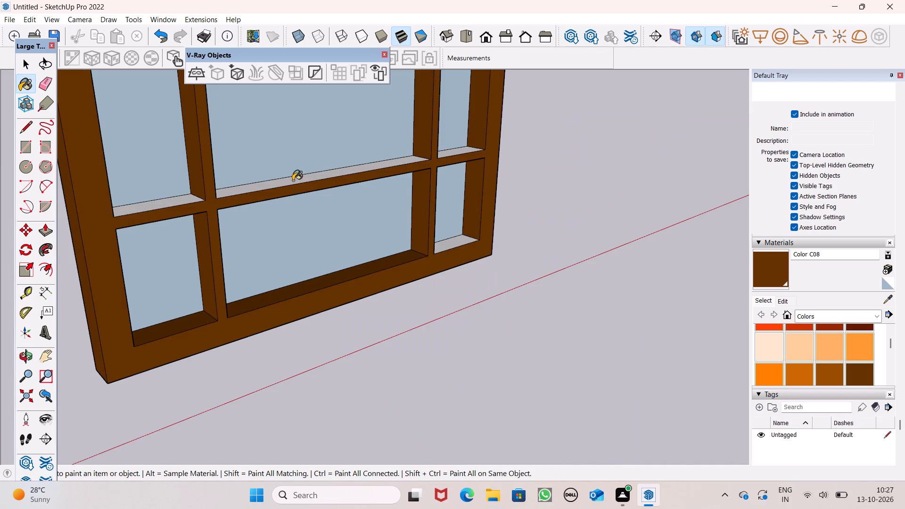
pyautogui.click(150, 205)
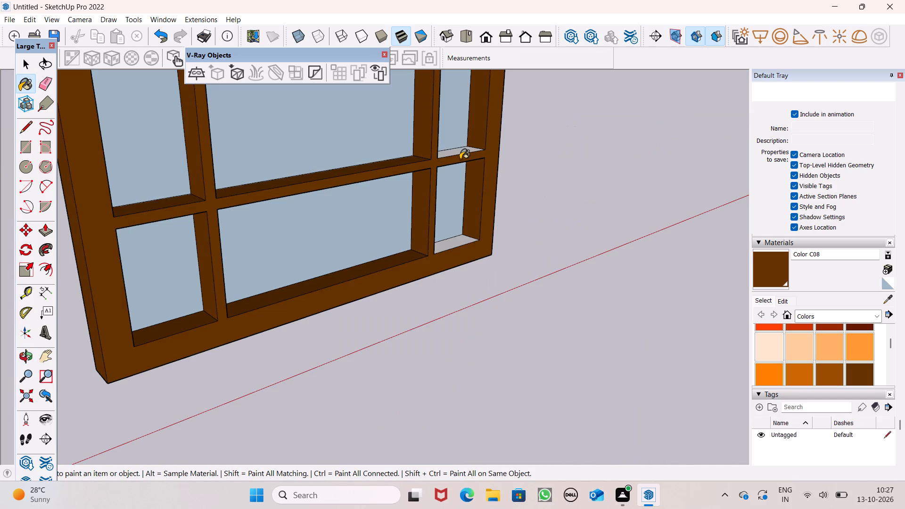
pyautogui.click(460, 154)
pyautogui.click(457, 240)
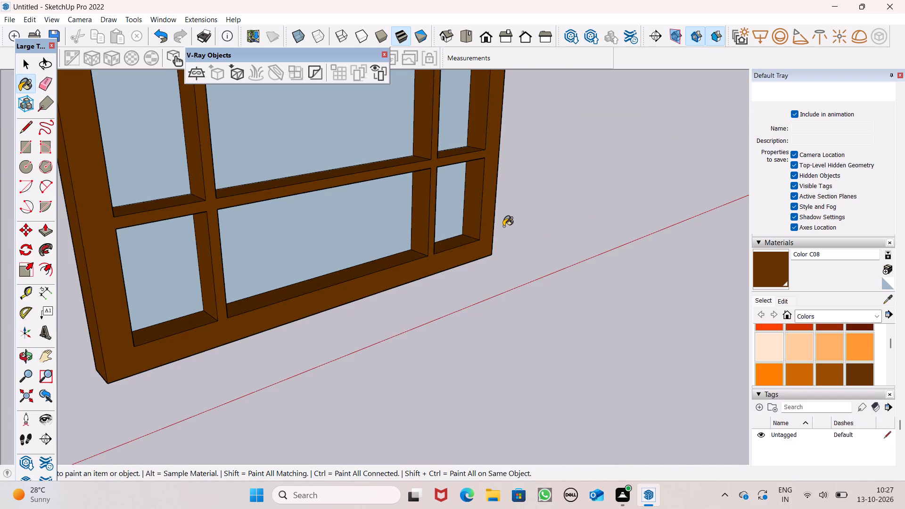
# Paint the upper bar's top face in the window's top-right opening with Color C08.
pyautogui.scroll(-11, 503, 228)
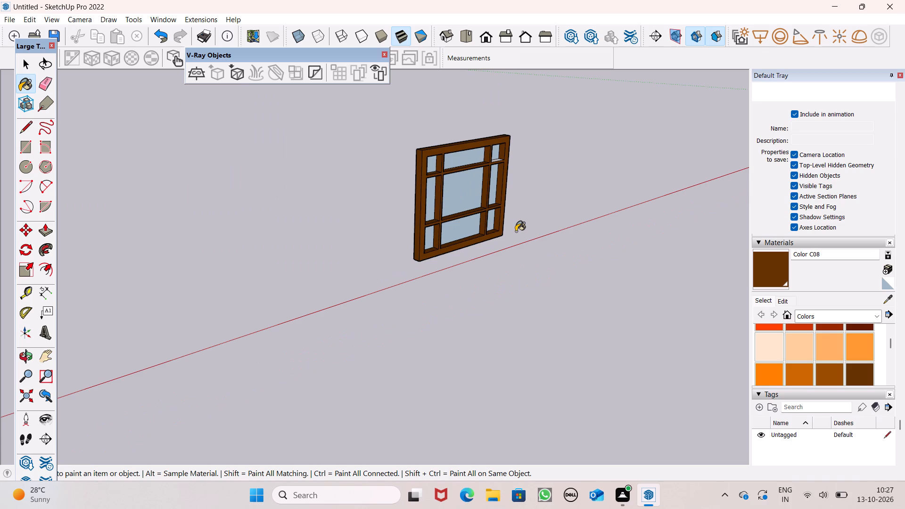
pyautogui.scroll(12, 483, 150)
pyautogui.scroll(-1, 489, 136)
pyautogui.scroll(2, 489, 136)
pyautogui.scroll(3, 513, 172)
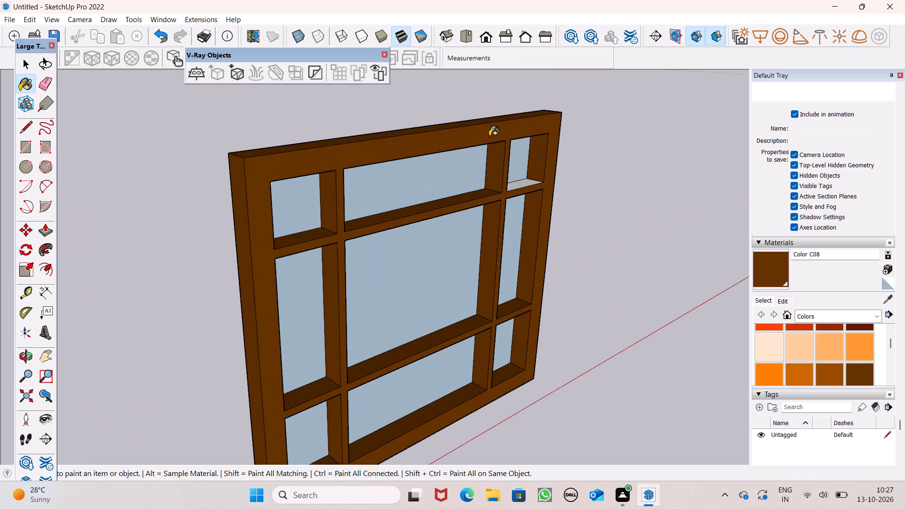
pyautogui.scroll(2, 489, 136)
pyautogui.click(534, 199)
# Examine the window frame and bars from above and below for faces still missing the brown paint.
pyautogui.scroll(-4, 518, 176)
pyautogui.scroll(1, 517, 180)
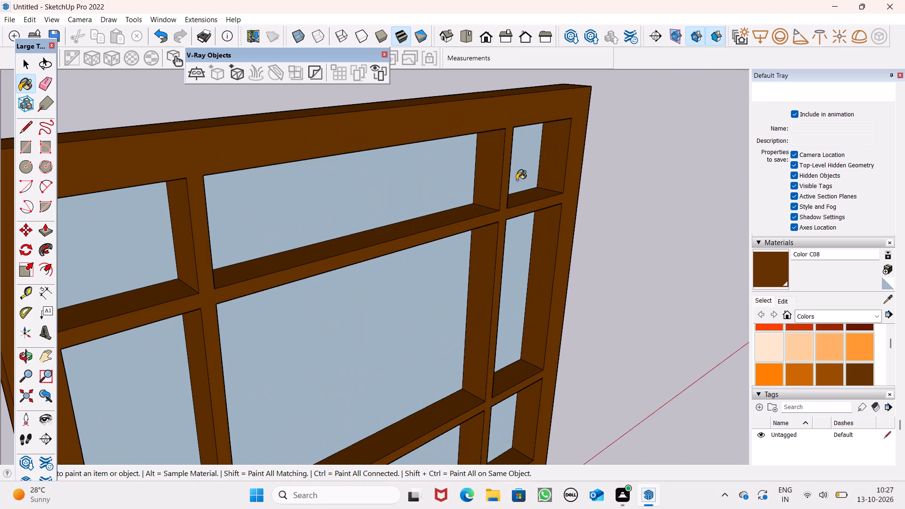
pyautogui.scroll(-8, 521, 169)
pyautogui.moveTo(560, 280); pyautogui.dragTo(385, 69, button='middle')
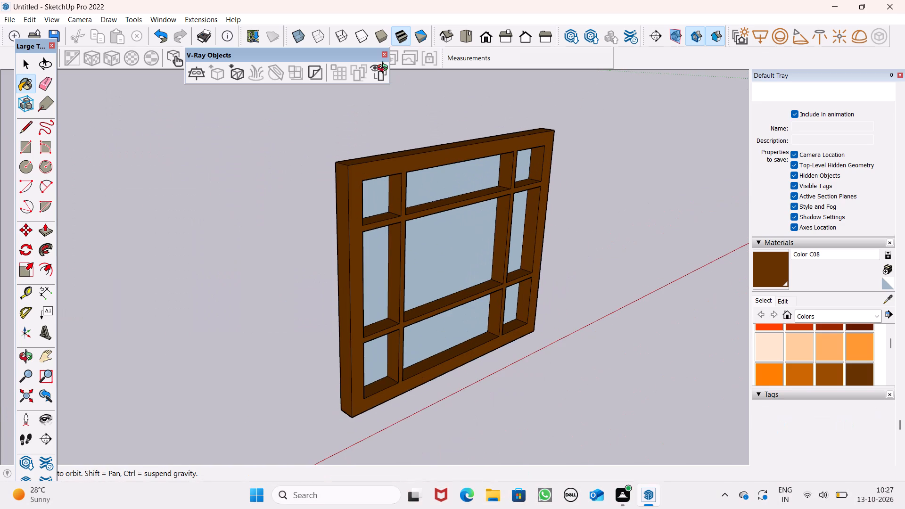
pyautogui.moveTo(385, 69); pyautogui.dragTo(850, 294, button='middle')
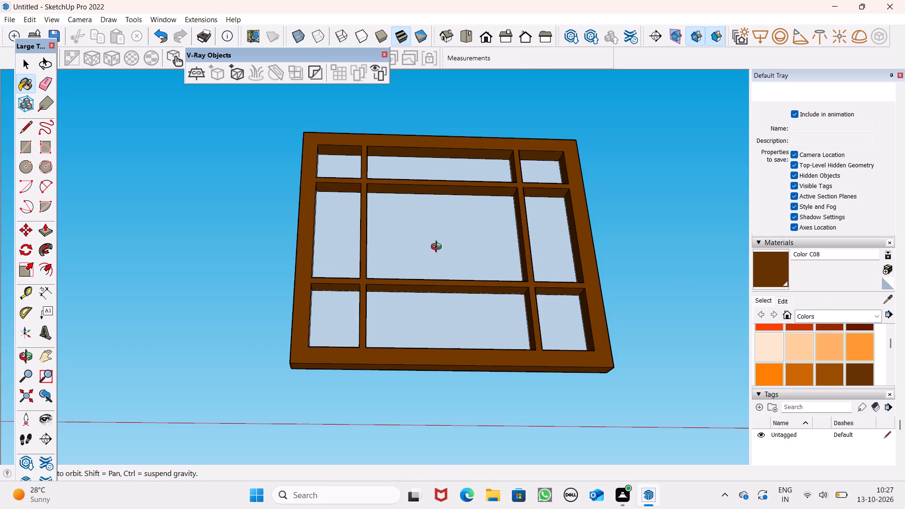
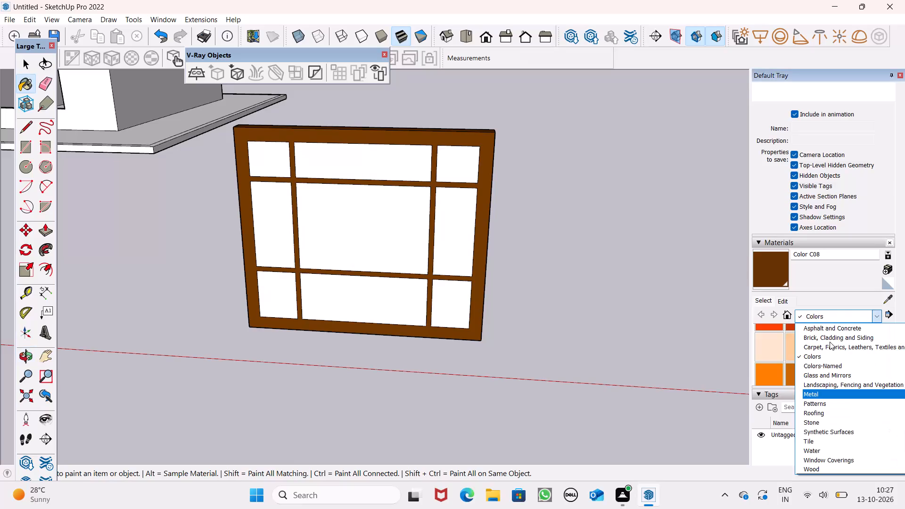
# Paint the window's top and middle rows of panes with Translucent Glass Gray from the Glass and Mirrors materials.
pyautogui.click(825, 376)
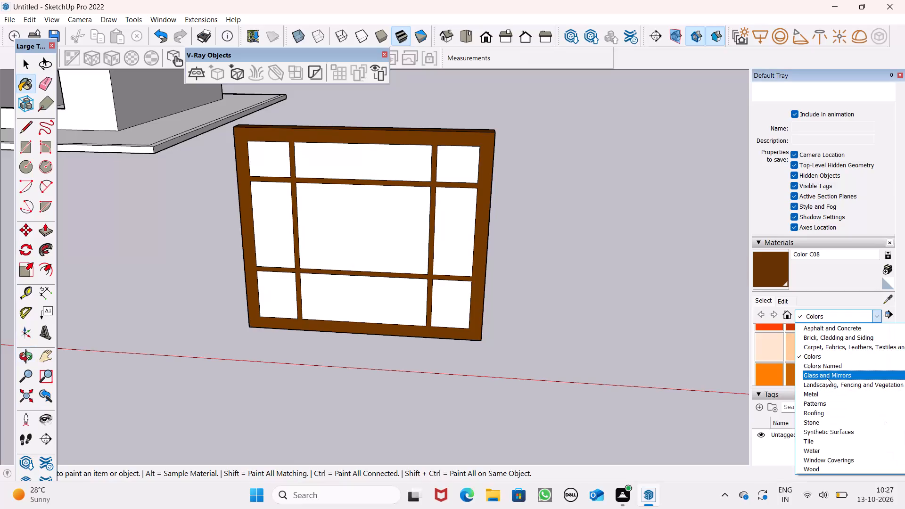
pyautogui.scroll(-1, 824, 349)
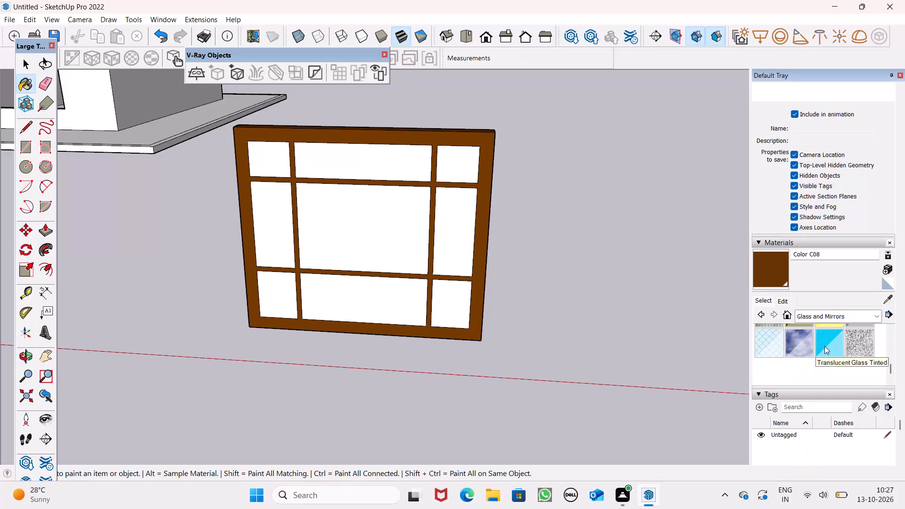
pyautogui.scroll(-5, 828, 356)
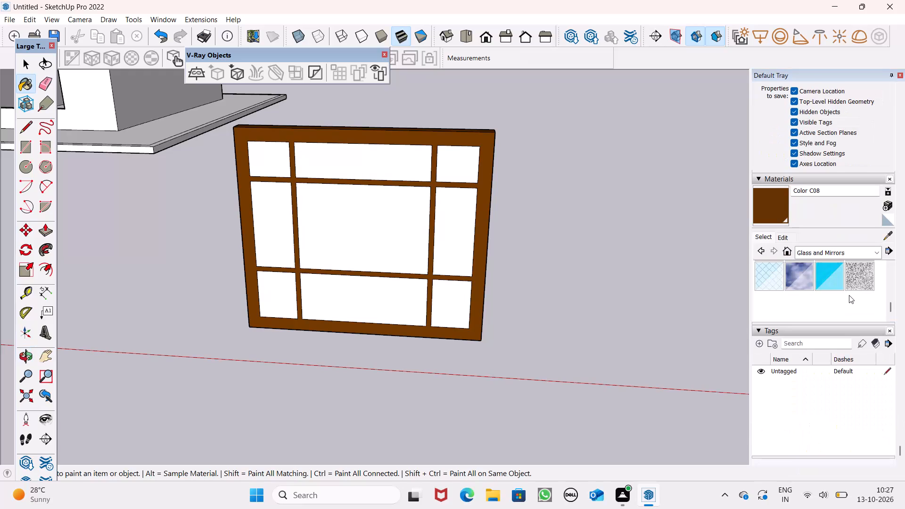
pyautogui.scroll(6, 849, 293)
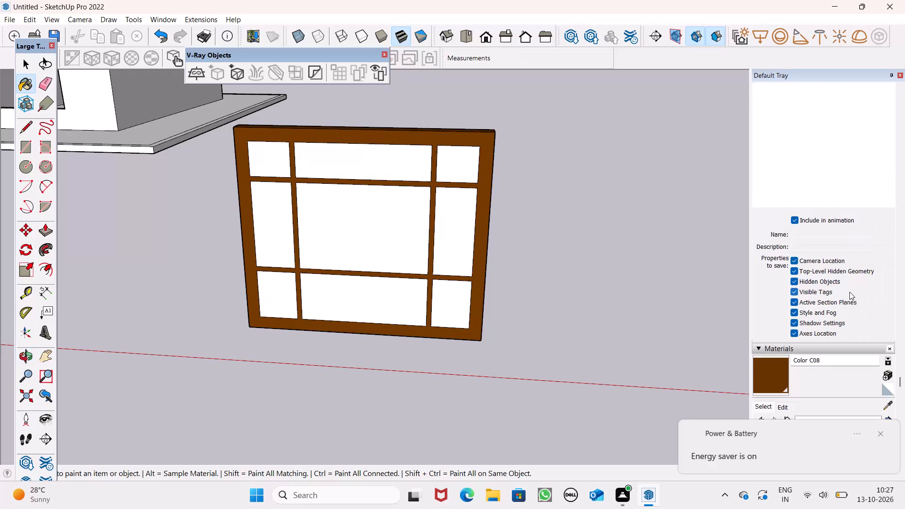
pyautogui.scroll(-2, 761, 301)
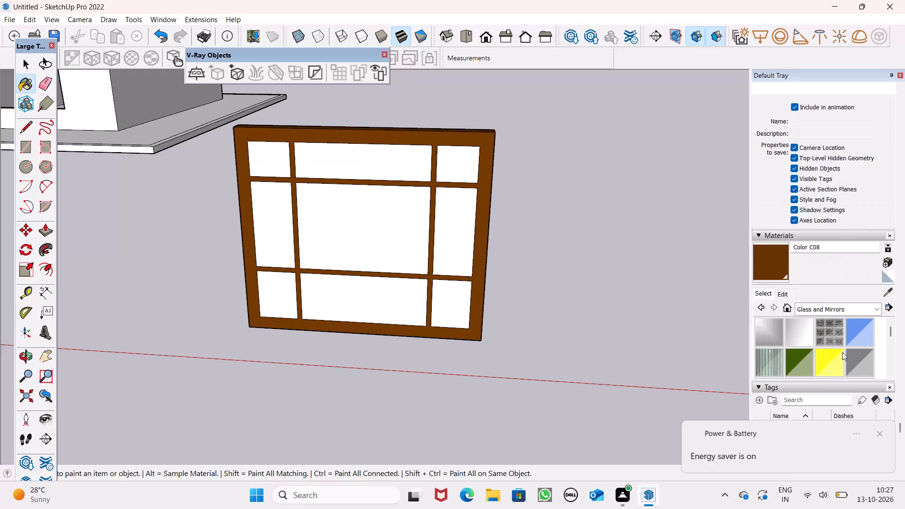
pyautogui.click(873, 366)
pyautogui.click(860, 359)
pyautogui.scroll(3, 461, 242)
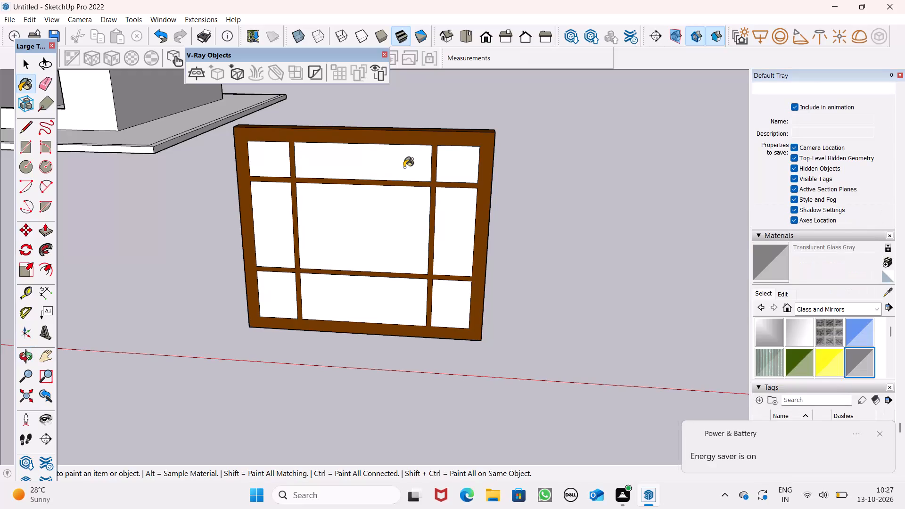
pyautogui.click(452, 237)
pyautogui.click(381, 236)
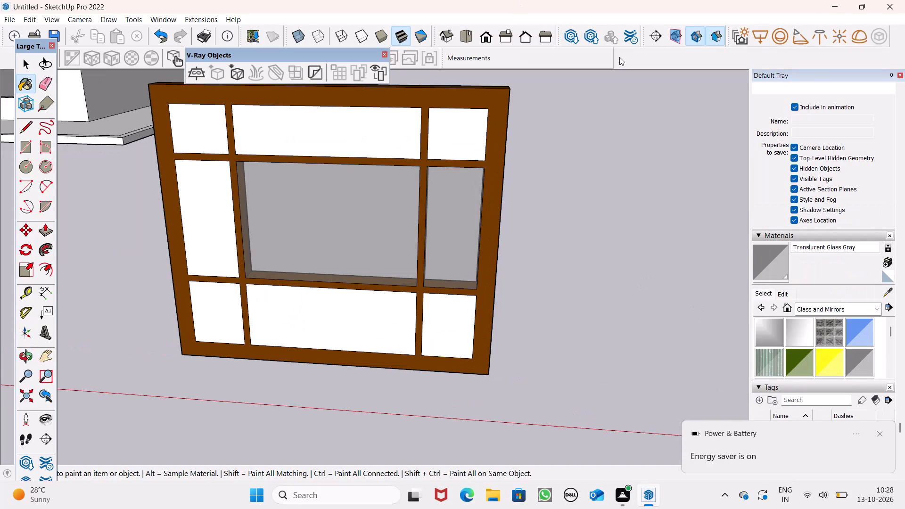
pyautogui.click(326, 136)
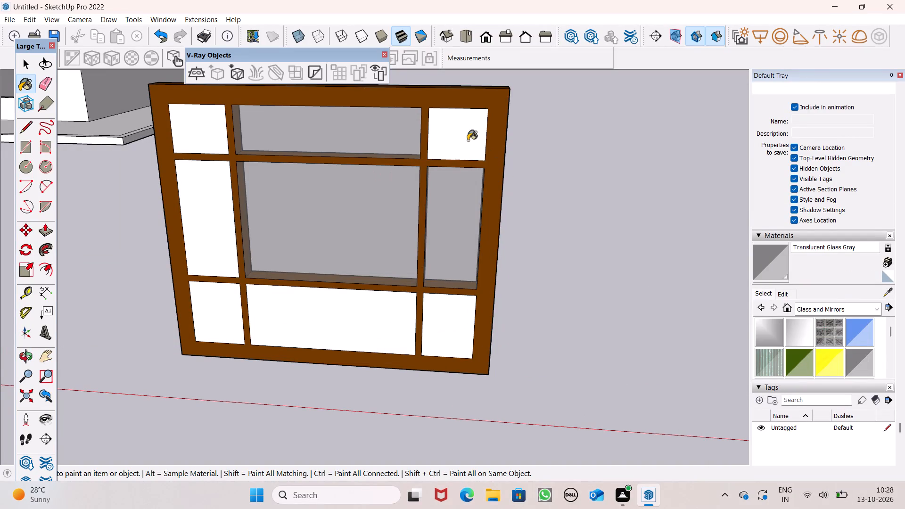
pyautogui.click(468, 140)
pyautogui.click(187, 136)
pyautogui.click(230, 213)
# Paint the three bottom-row panes of the window with Translucent Glass Gray.
pyautogui.scroll(-2, 353, 153)
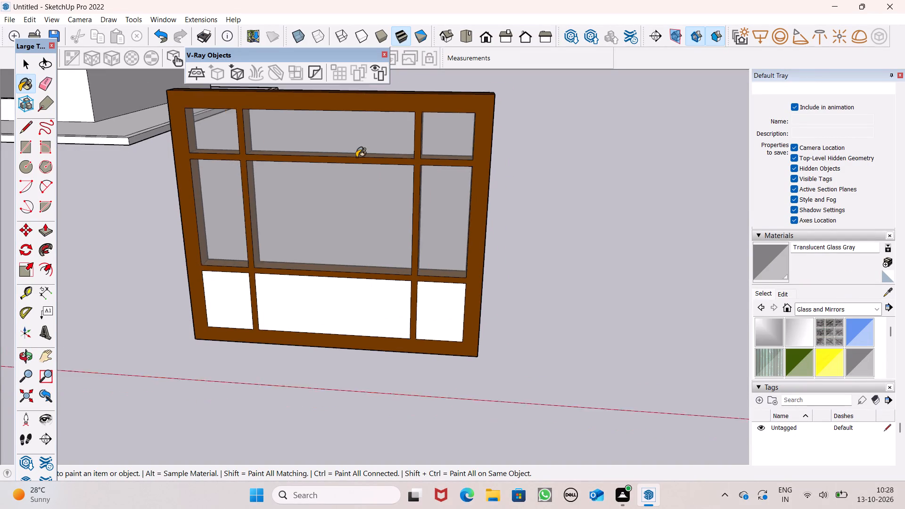
pyautogui.scroll(-5, 356, 157)
pyautogui.moveTo(356, 230); pyautogui.dragTo(366, 187, button='middle')
pyautogui.scroll(5, 334, 264)
pyautogui.click(338, 241)
pyautogui.click(229, 243)
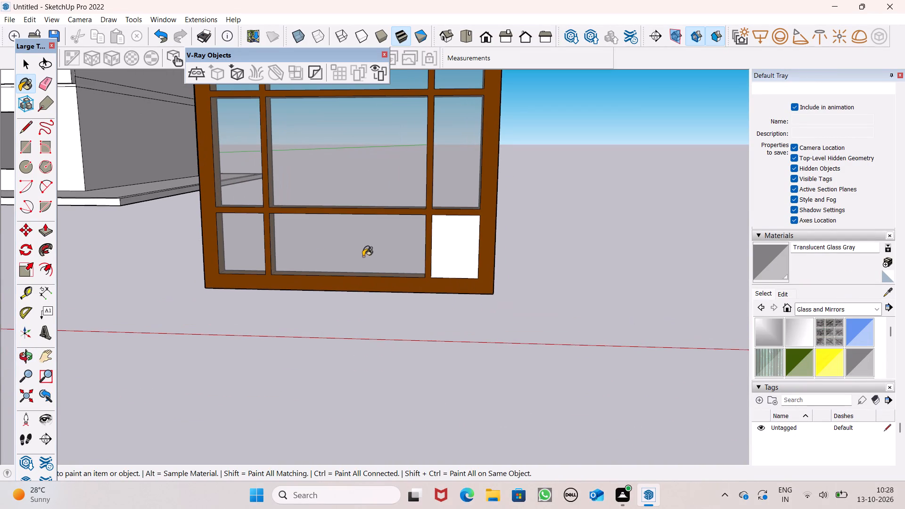
pyautogui.click(448, 249)
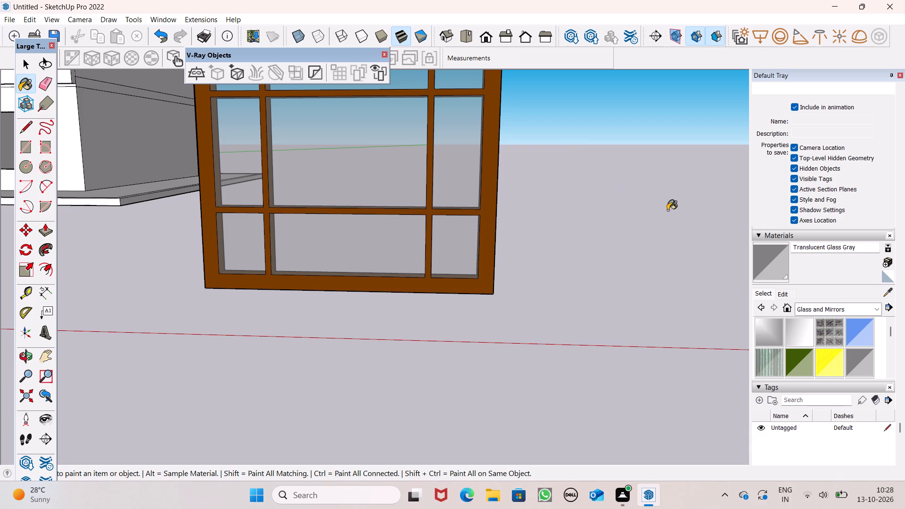
# Select the entire window, frame and glass included, and make it a group.
pyautogui.scroll(-6, 621, 195)
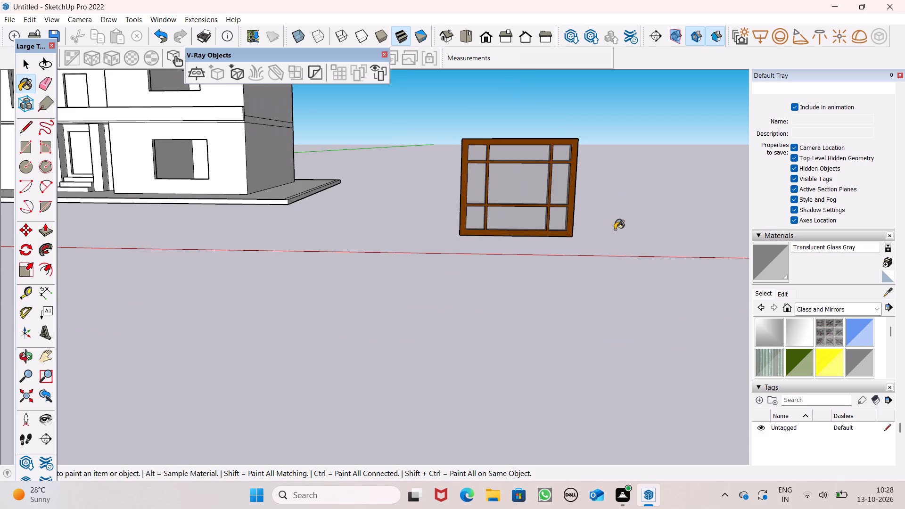
pyautogui.moveTo(617, 237); pyautogui.dragTo(631, 245, button='middle')
pyautogui.press('space')
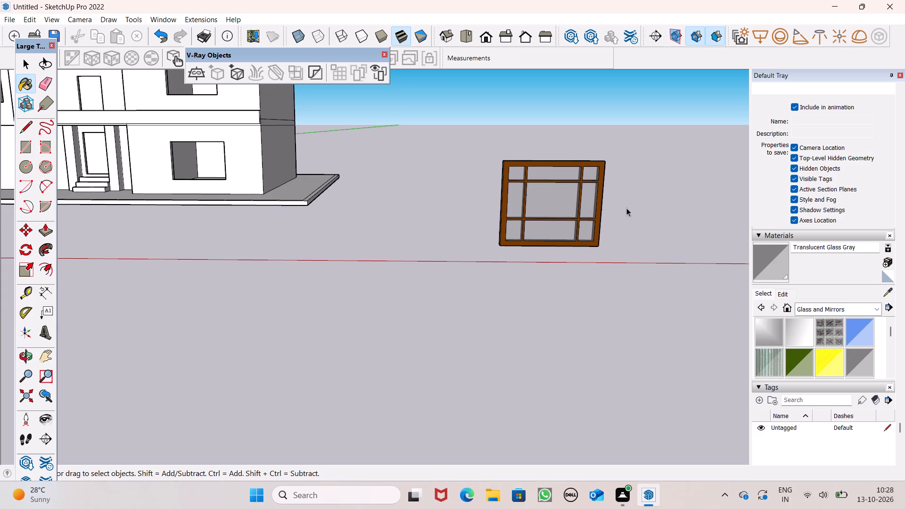
pyautogui.scroll(6, 644, 205)
pyautogui.tripleClick(469, 238)
pyautogui.click(469, 240)
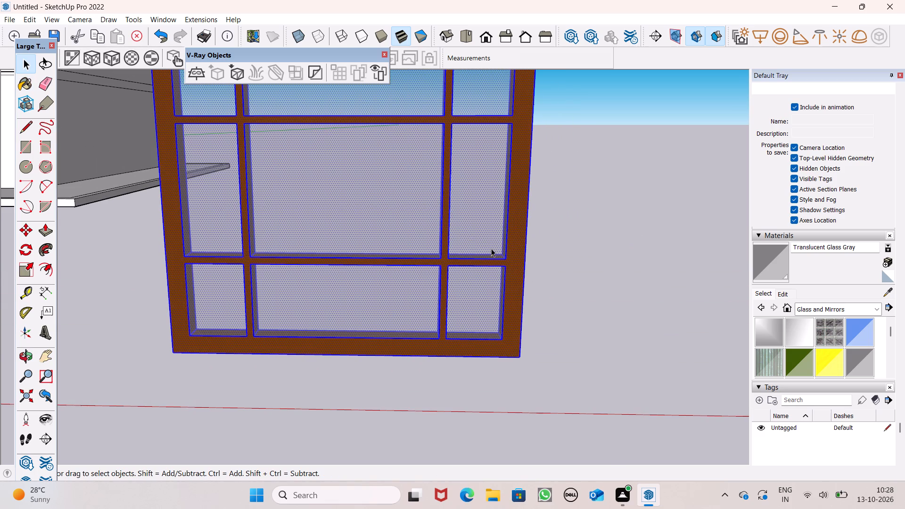
pyautogui.rightClick(490, 245)
pyautogui.click(530, 345)
# Move the window group about 62 feet to the opening in the house's projecting upper-floor block.
pyautogui.scroll(-3, 602, 198)
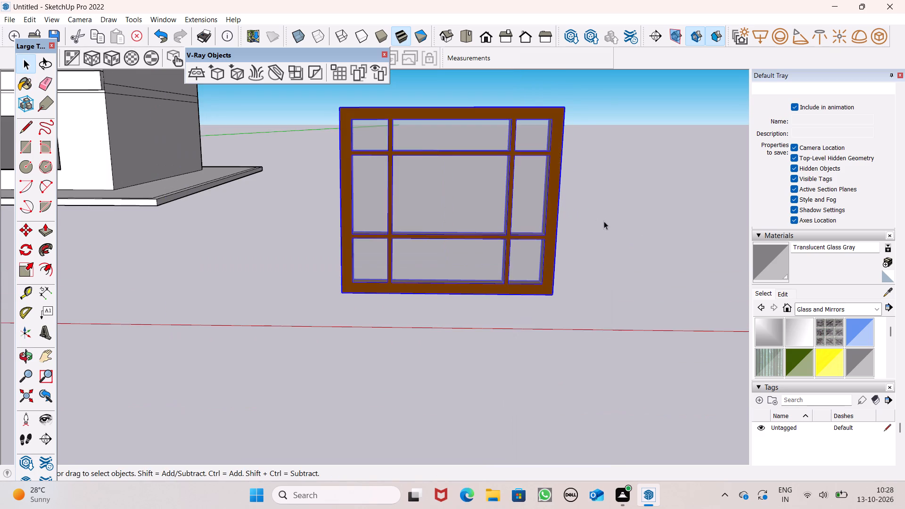
pyautogui.scroll(-7, 602, 222)
pyautogui.press('m')
pyautogui.press('Return')
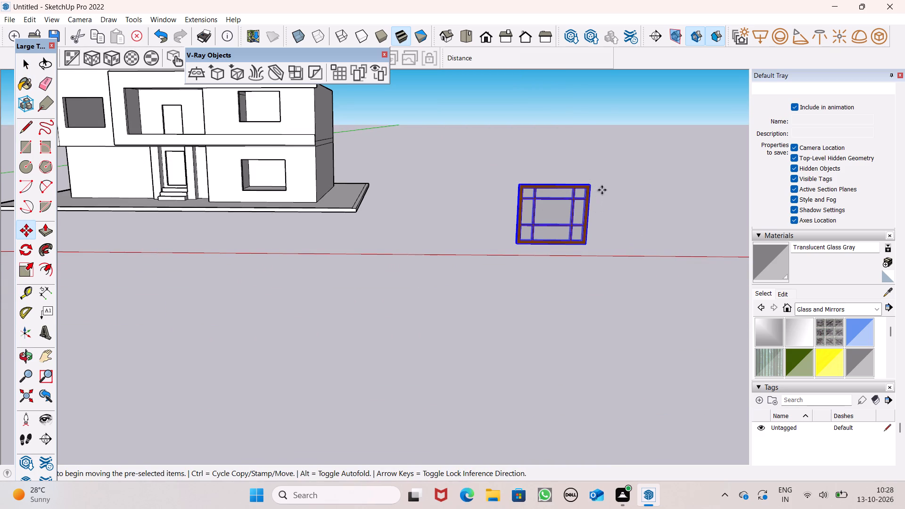
pyautogui.scroll(-1, 588, 158)
pyautogui.moveTo(589, 234); pyautogui.dragTo(419, 167)
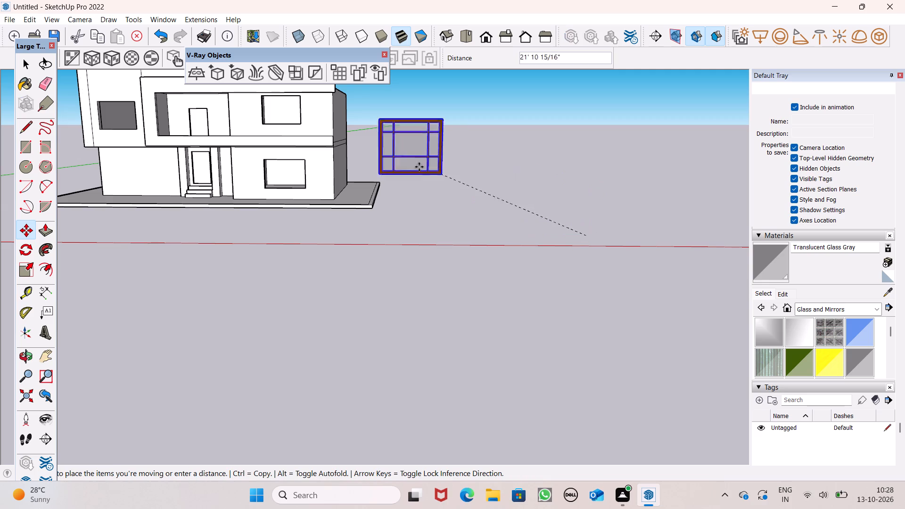
pyautogui.moveTo(419, 167); pyautogui.dragTo(132, 124)
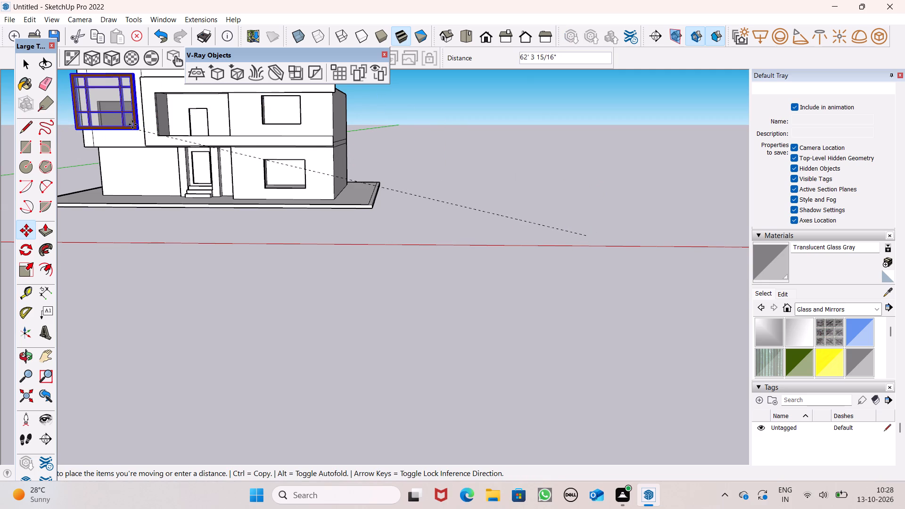
pyautogui.moveTo(132, 124); pyautogui.dragTo(132, 124)
# Reposition the window group so its lower corner nearest the balcony meets the matching corner of the upper-floor opening.
pyautogui.scroll(2, 103, 93)
pyautogui.scroll(-1, 103, 93)
pyautogui.scroll(7, 103, 93)
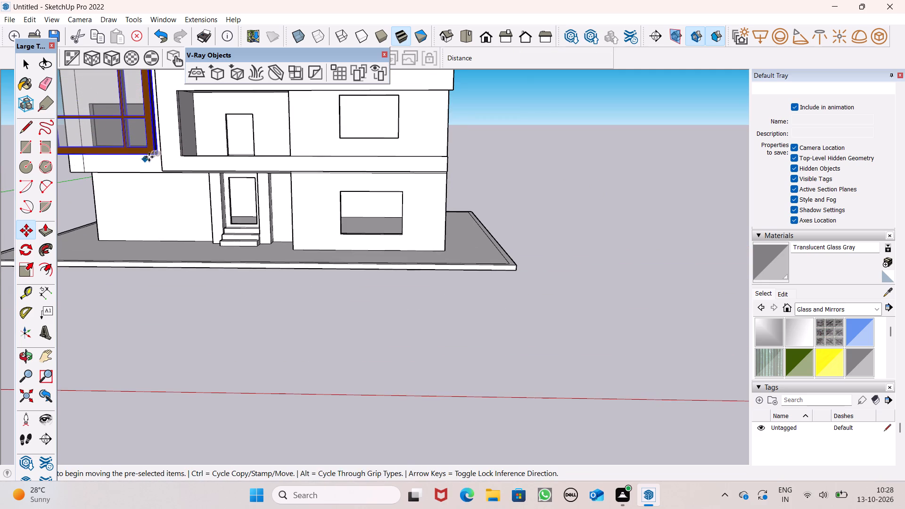
pyautogui.moveTo(156, 156); pyautogui.dragTo(144, 146)
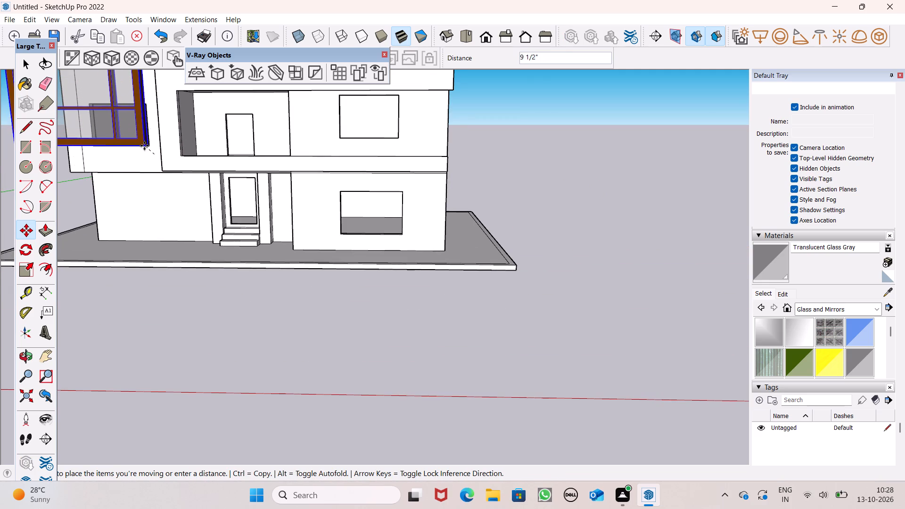
pyautogui.moveTo(144, 146); pyautogui.dragTo(148, 145)
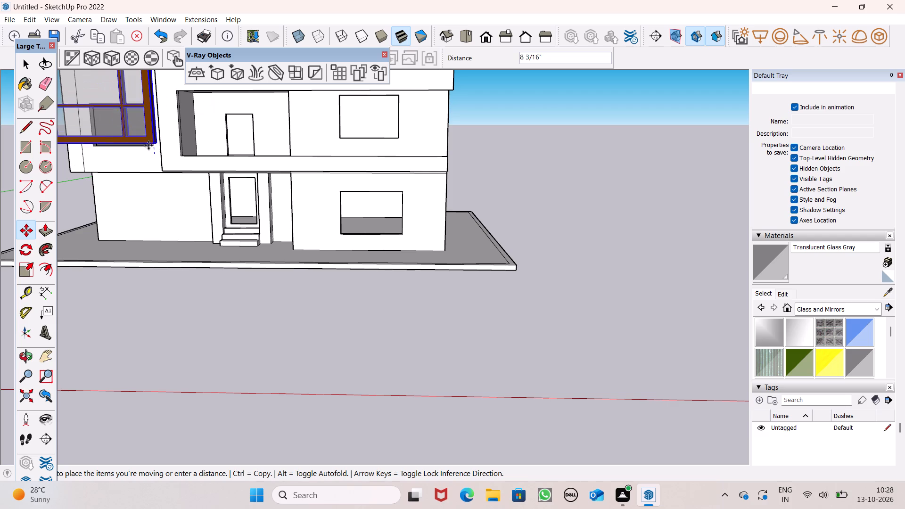
pyautogui.moveTo(148, 145); pyautogui.dragTo(142, 139)
pyautogui.scroll(7, 157, 135)
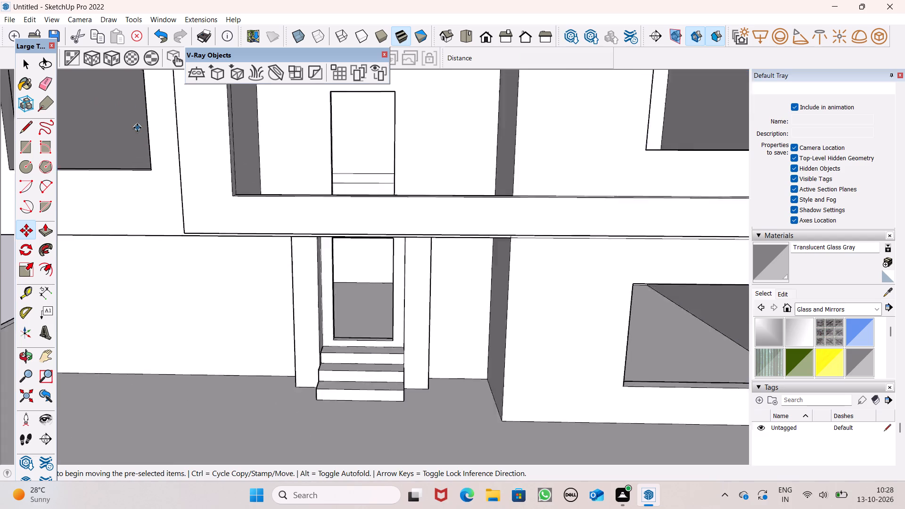
pyautogui.scroll(2, 137, 128)
pyautogui.scroll(-3, 173, 111)
pyautogui.scroll(-8, 219, 123)
pyautogui.scroll(-2, 362, 178)
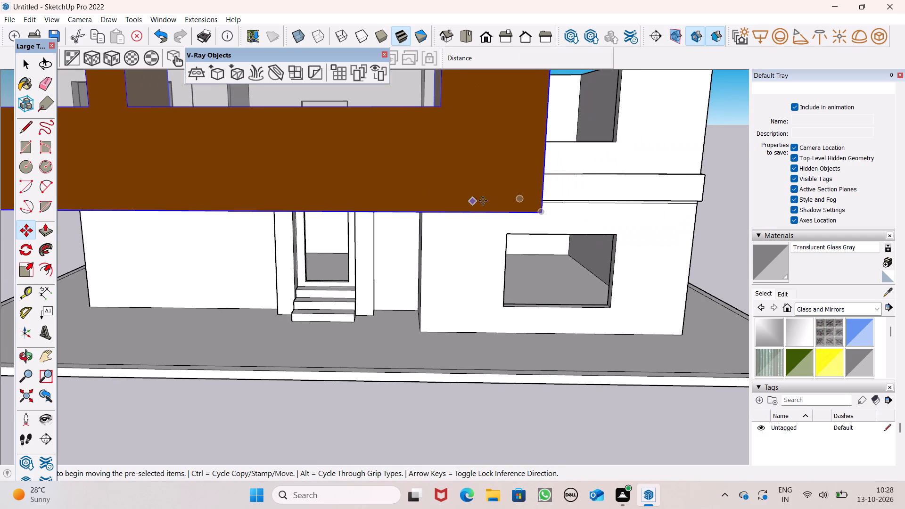
pyautogui.moveTo(543, 210); pyautogui.dragTo(68, 98)
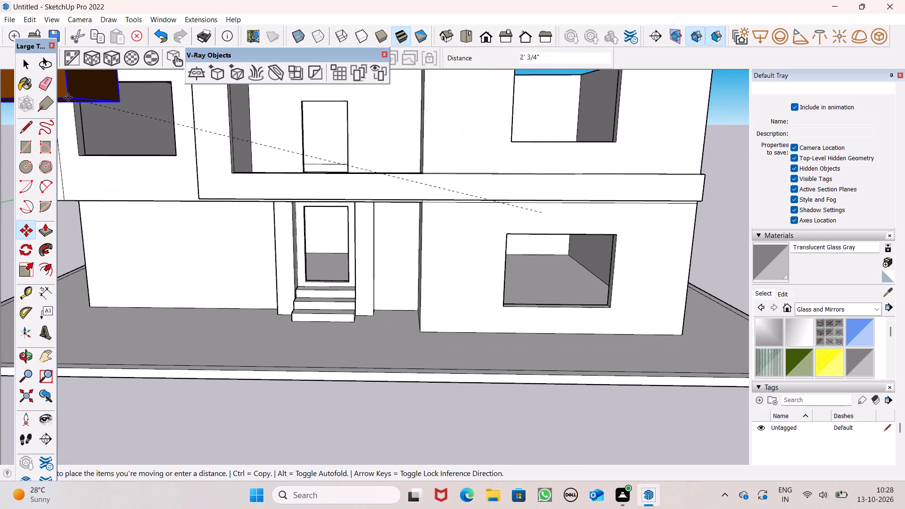
pyautogui.moveTo(68, 98); pyautogui.dragTo(178, 154)
# Scale the window group uniformly to about 0.64 from its upper outer corner.
pyautogui.scroll(-2, 274, 149)
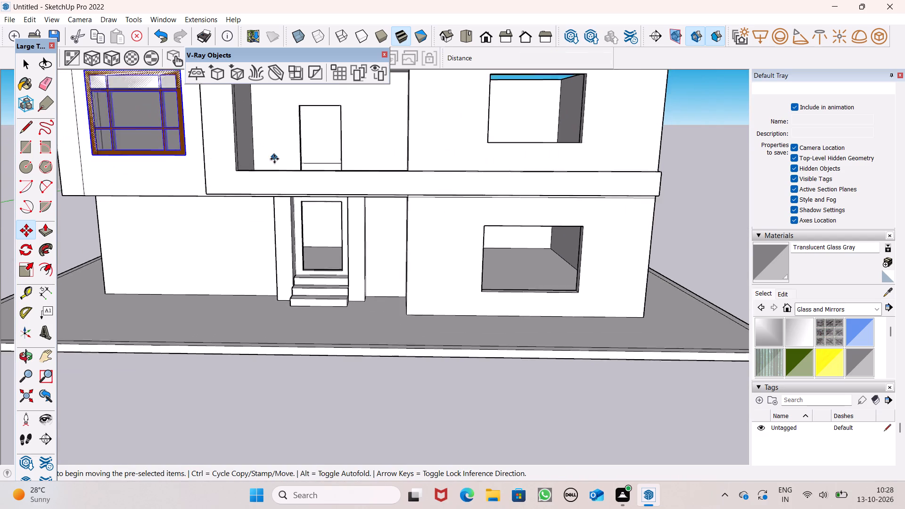
pyautogui.scroll(-1, 274, 159)
pyautogui.scroll(6, 162, 71)
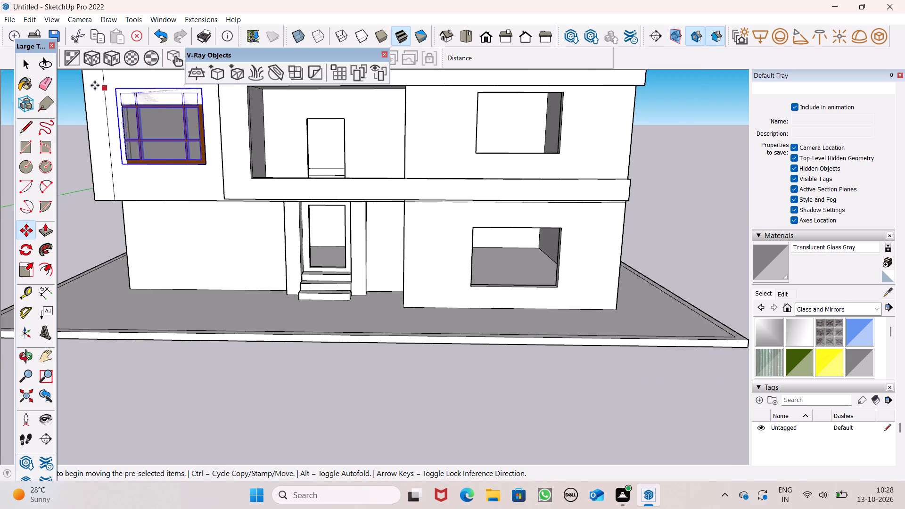
pyautogui.scroll(9, 95, 85)
pyautogui.click(25, 269)
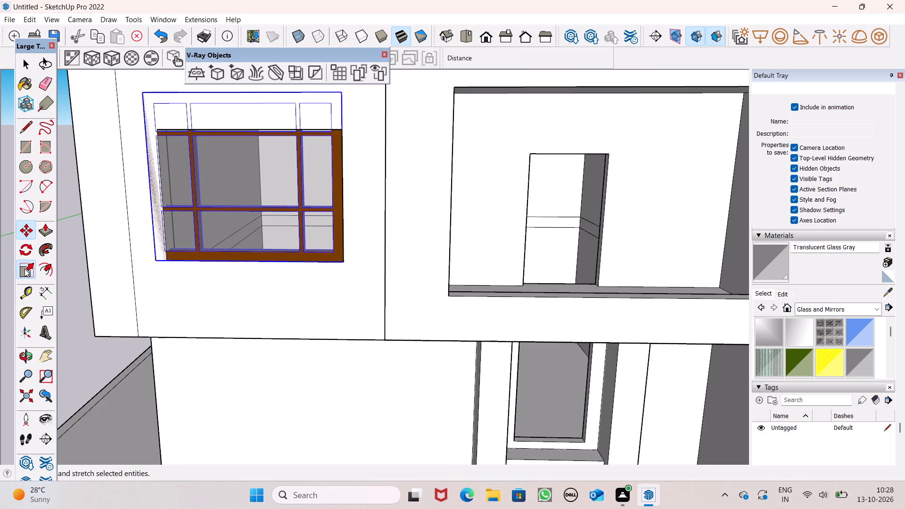
pyautogui.scroll(1, 209, 110)
pyautogui.scroll(2, 171, 89)
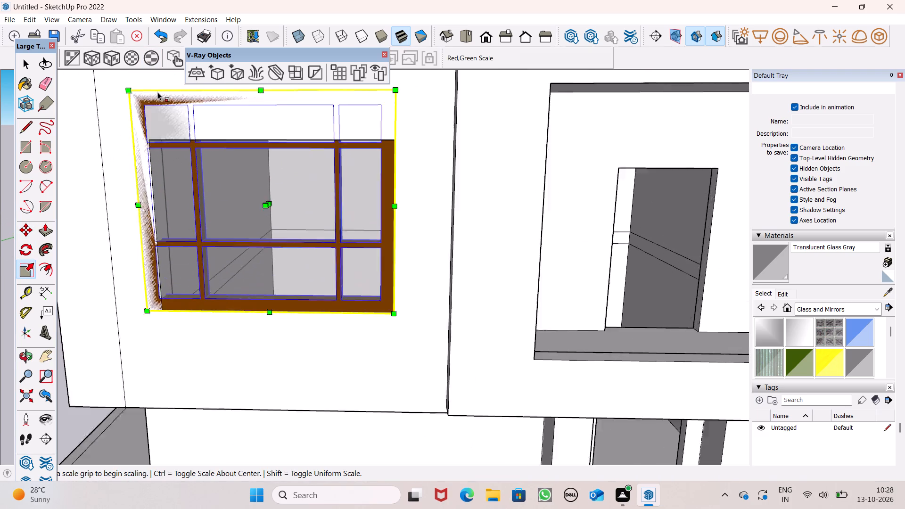
pyautogui.scroll(2, 157, 92)
pyautogui.moveTo(124, 92); pyautogui.dragTo(230, 209)
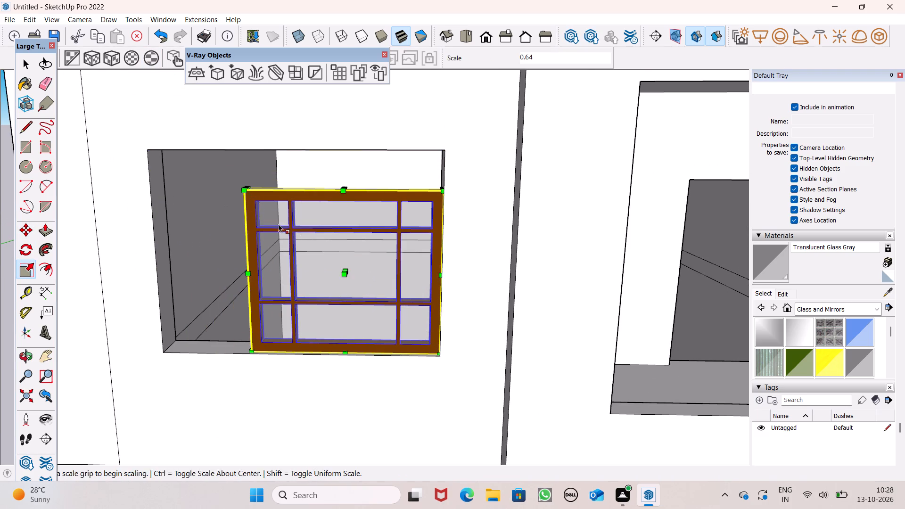
# Stretch the window group to fill the opening, scaling its width about 1.47 and its height about 1.23.
pyautogui.moveTo(281, 229); pyautogui.dragTo(556, 286, button='middle')
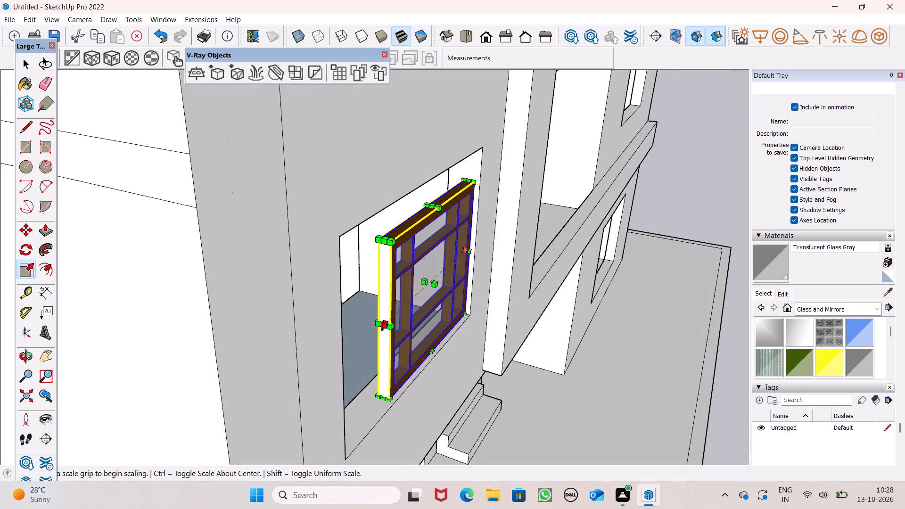
pyautogui.moveTo(382, 325); pyautogui.dragTo(342, 388)
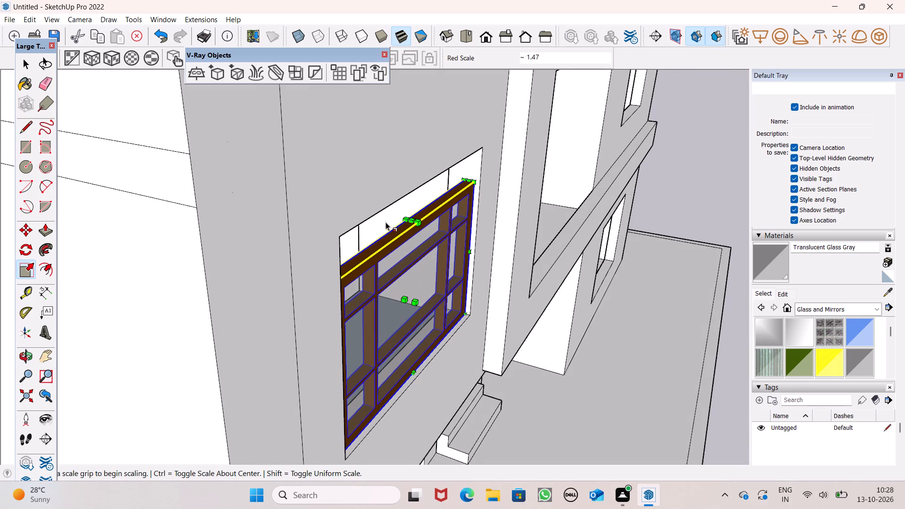
pyautogui.moveTo(408, 218); pyautogui.dragTo(399, 200)
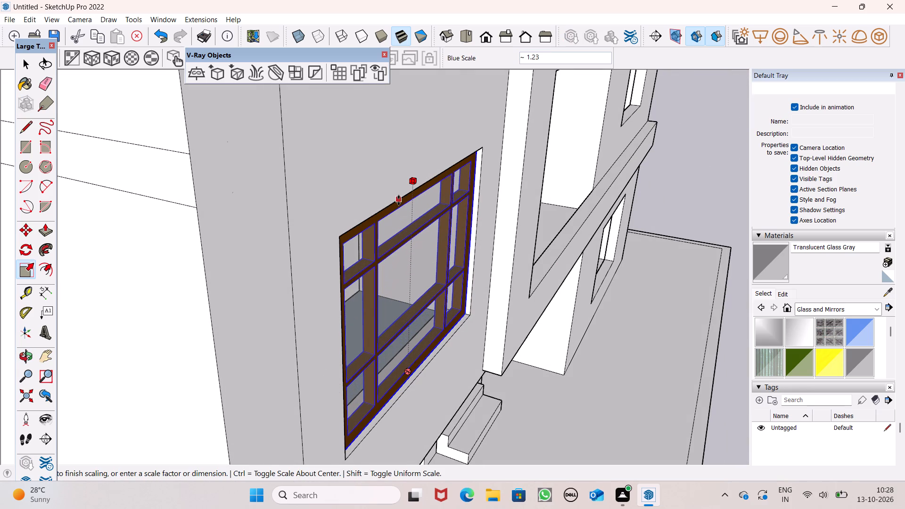
pyautogui.moveTo(399, 200); pyautogui.dragTo(398, 198)
# Deselect the window and examine its fit in the front façade along with the other window openings.
pyautogui.scroll(-11, 337, 203)
pyautogui.scroll(1, 301, 215)
pyautogui.moveTo(352, 254); pyautogui.dragTo(174, 204, button='middle')
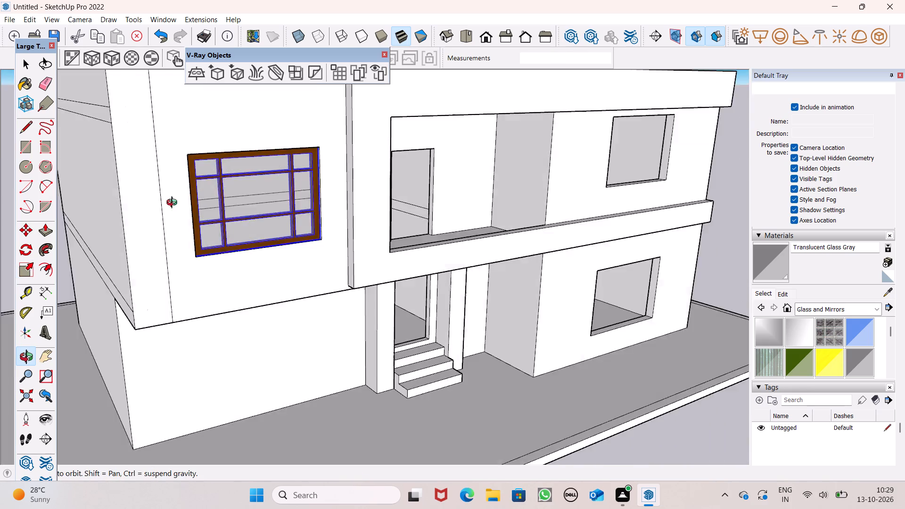
pyautogui.moveTo(174, 204); pyautogui.dragTo(166, 202, button='middle')
pyautogui.press('space')
pyautogui.scroll(-6, 271, 206)
pyautogui.press('space')
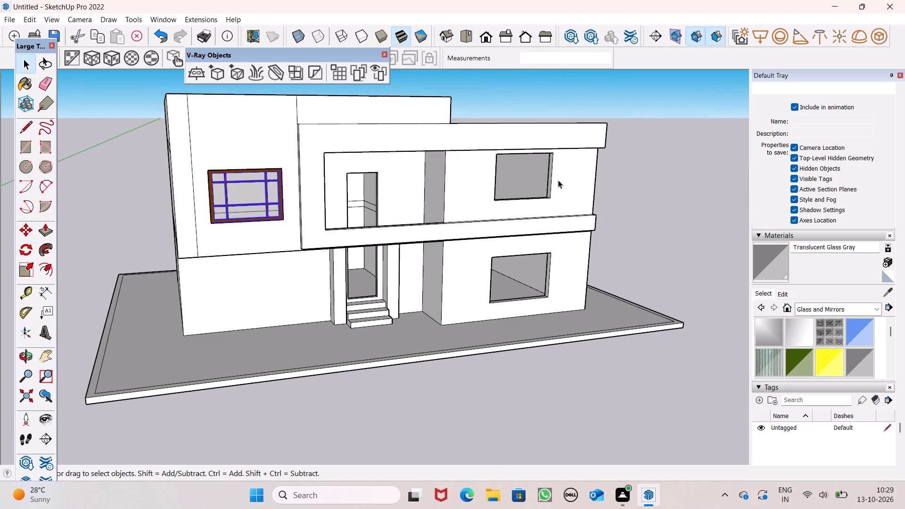
pyautogui.click(676, 176)
pyautogui.moveTo(645, 181); pyautogui.dragTo(553, 212, button='middle')
pyautogui.scroll(1, 645, 181)
pyautogui.scroll(2, 234, 215)
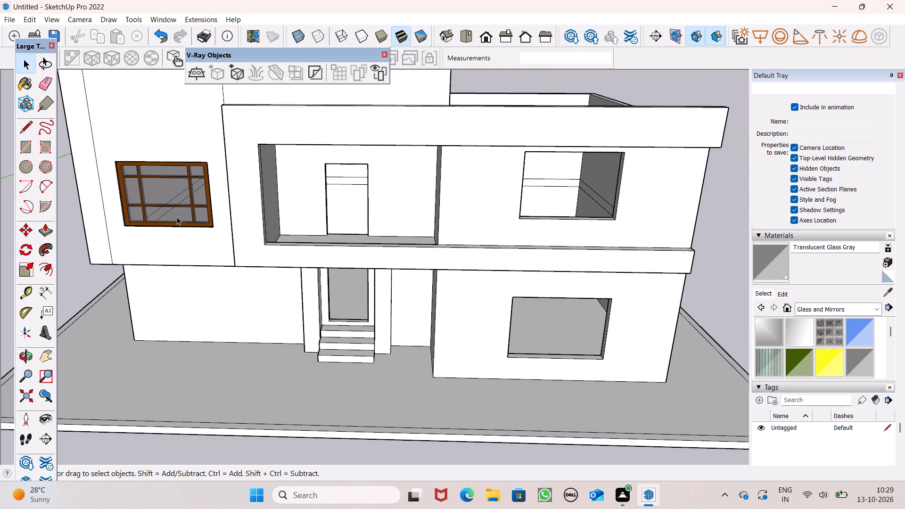
# Copy the fitted window straight across the balcony into the other upper-floor window opening.
pyautogui.click(177, 216)
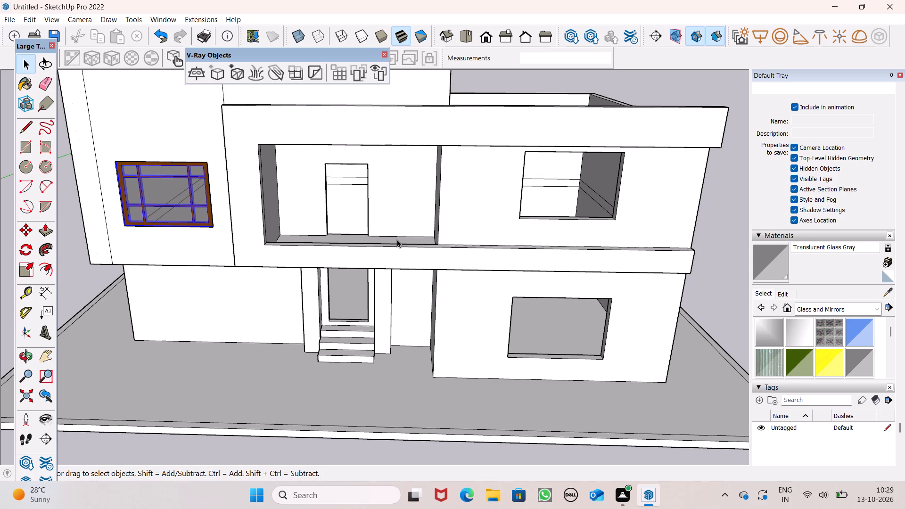
pyautogui.press('m')
pyautogui.hotkey('shift', 'Return')
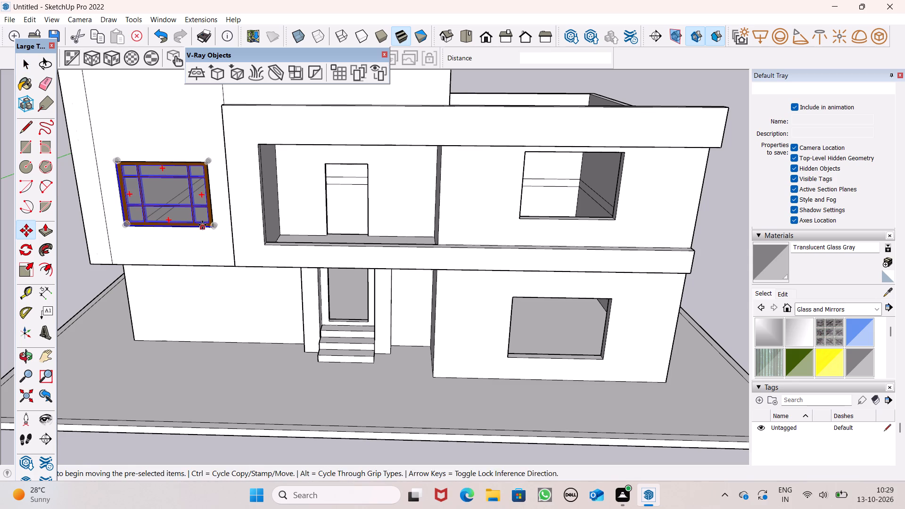
pyautogui.moveTo(213, 224); pyautogui.dragTo(601, 226)
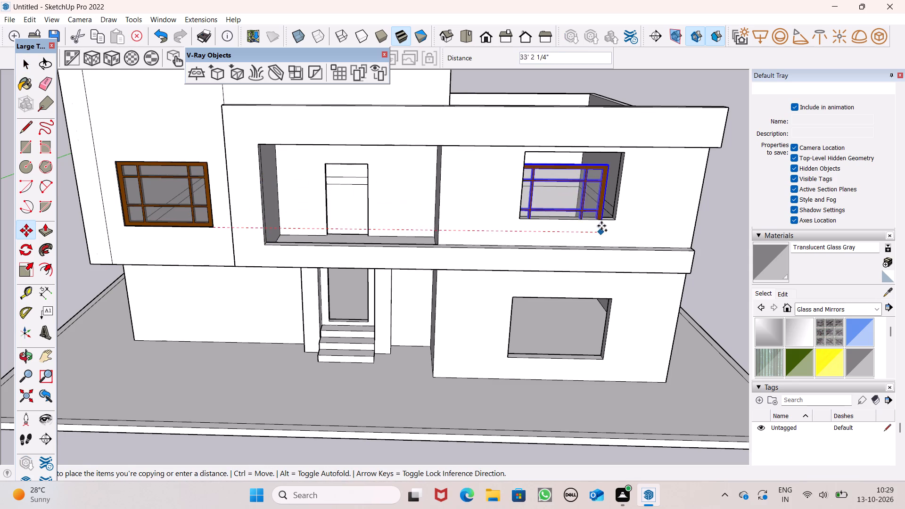
pyautogui.moveTo(601, 226); pyautogui.dragTo(620, 216)
# Move the copied window in small shifts so its lower outer corner meets the matching corner of the upper-floor opening.
pyautogui.scroll(6, 614, 207)
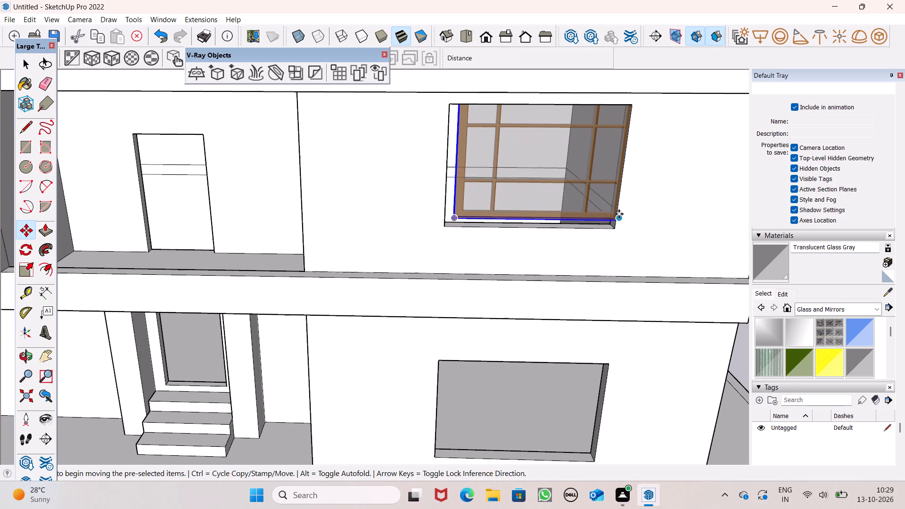
pyautogui.moveTo(619, 222); pyautogui.dragTo(605, 240)
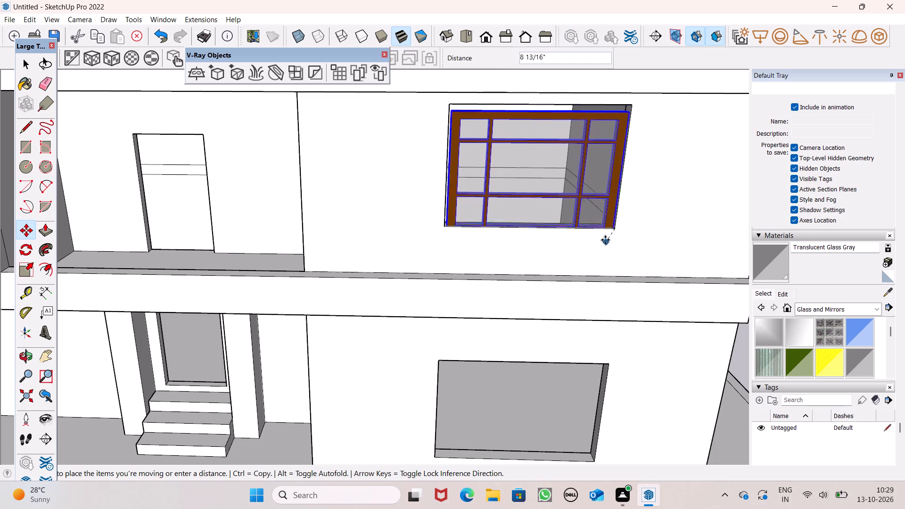
pyautogui.moveTo(605, 240); pyautogui.dragTo(609, 236)
pyautogui.scroll(4, 592, 210)
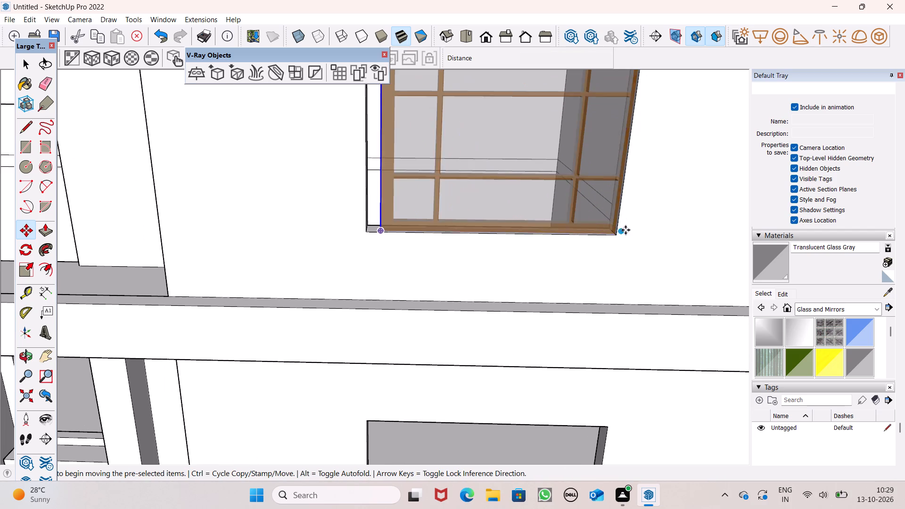
pyautogui.moveTo(626, 234); pyautogui.dragTo(619, 240)
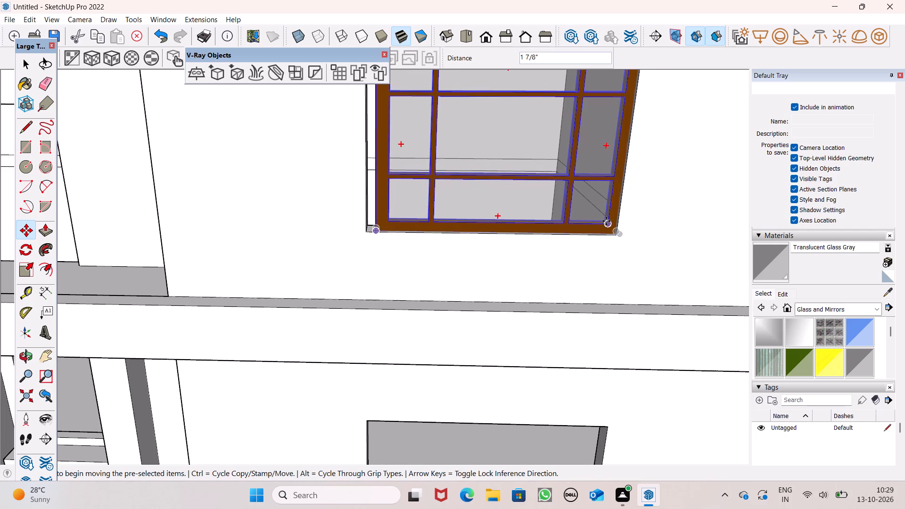
pyautogui.scroll(6, 607, 231)
pyautogui.scroll(-6, 629, 250)
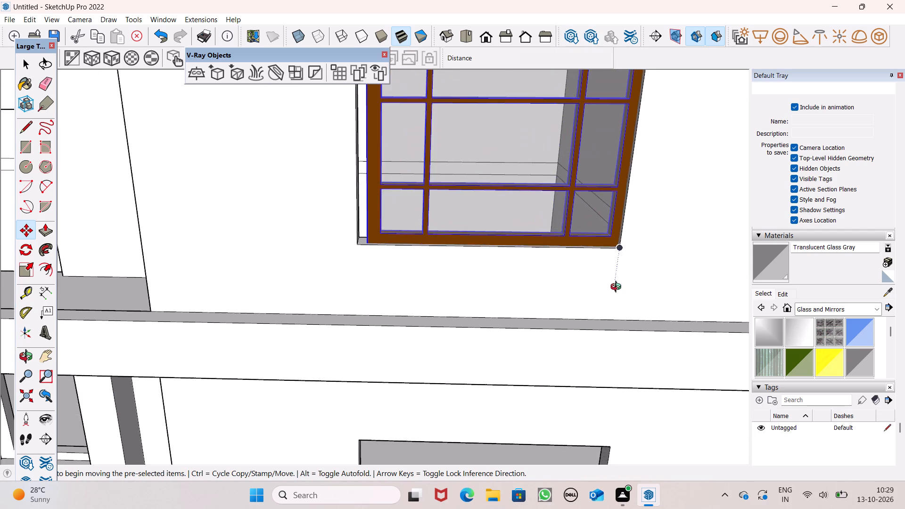
# Stretch the copied window's width in small increments of about 1.01 until it reaches the opening's edge nearest the balcony.
pyautogui.moveTo(613, 283); pyautogui.dragTo(723, 366, button='middle')
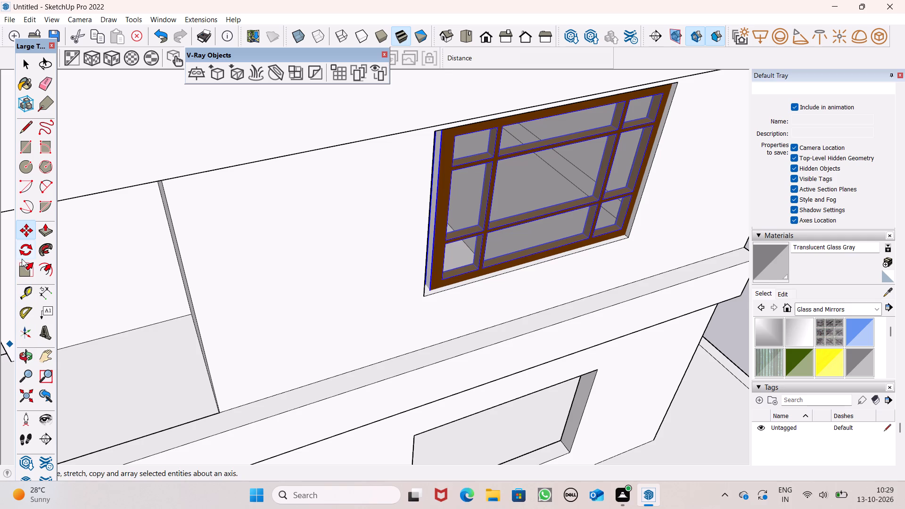
pyautogui.click(22, 259)
pyautogui.click(28, 265)
pyautogui.scroll(9, 359, 207)
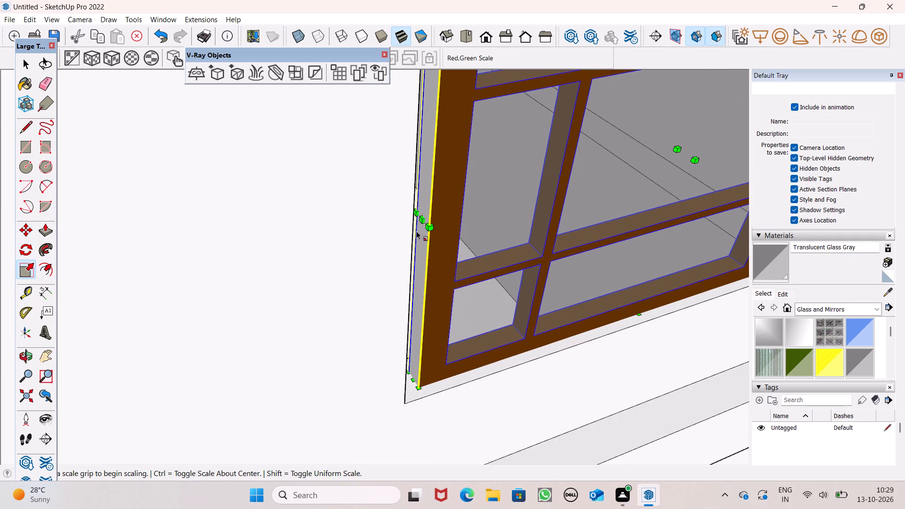
pyautogui.moveTo(422, 223); pyautogui.dragTo(416, 231)
pyautogui.moveTo(415, 232); pyautogui.dragTo(408, 235)
pyautogui.click(408, 235)
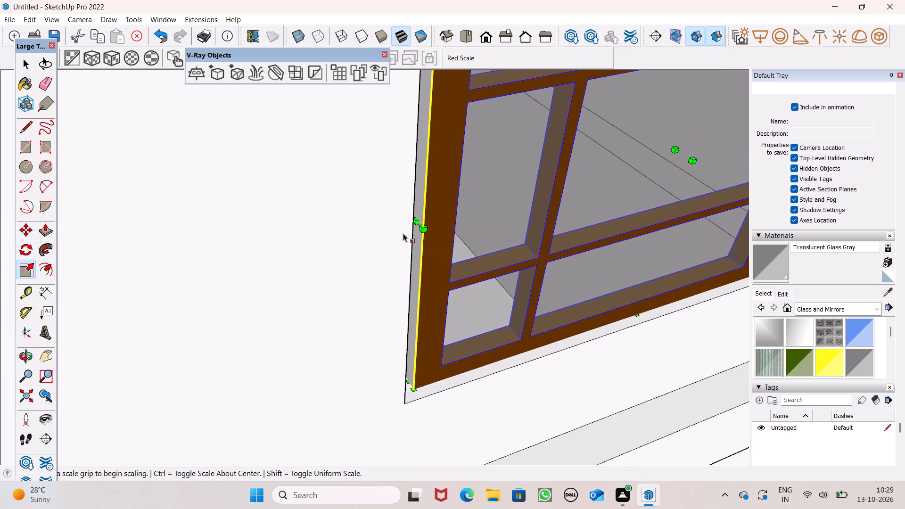
pyautogui.moveTo(416, 220); pyautogui.dragTo(409, 223)
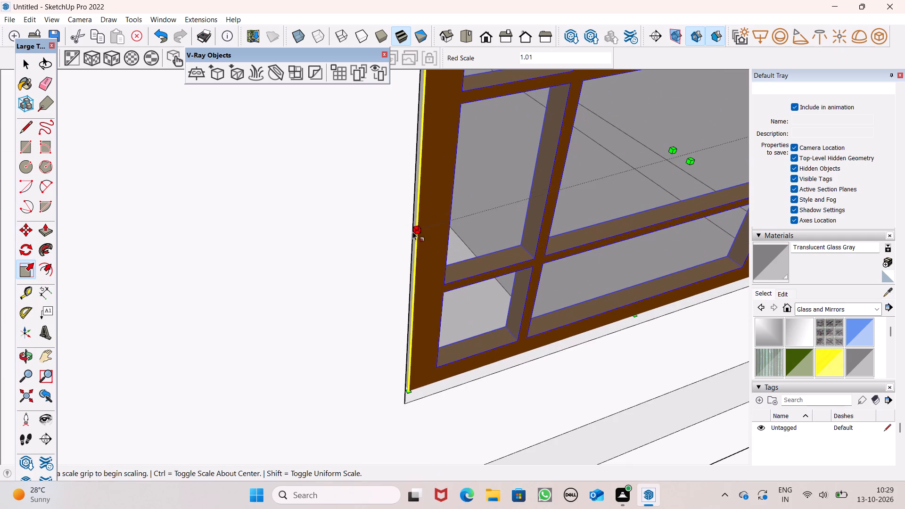
pyautogui.moveTo(403, 249); pyautogui.dragTo(360, 248, button='middle')
pyautogui.scroll(5, 365, 240)
pyautogui.scroll(-1, 382, 235)
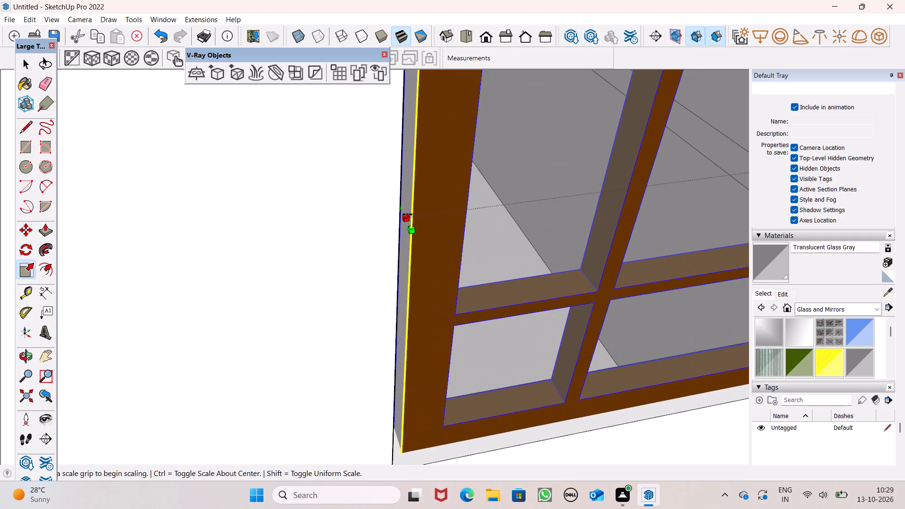
pyautogui.moveTo(406, 217); pyautogui.dragTo(388, 220)
pyautogui.scroll(-3, 357, 248)
pyautogui.scroll(-5, 320, 280)
pyautogui.scroll(-11, 358, 273)
pyautogui.moveTo(442, 214); pyautogui.dragTo(442, 132, button='middle')
pyautogui.scroll(-1, 445, 169)
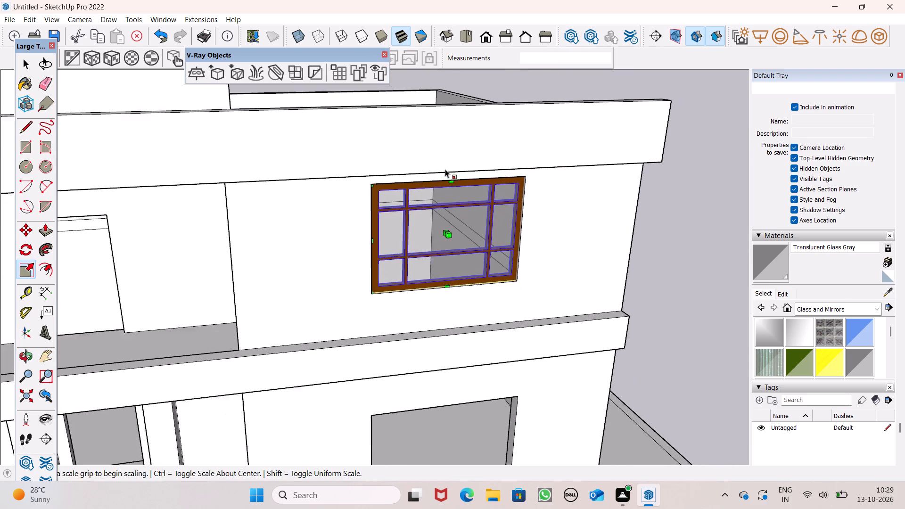
# Stretch the copied window's height slightly so its frame meets the top edge of the upper-floor opening.
pyautogui.scroll(1, 445, 169)
pyautogui.scroll(-1, 445, 169)
pyautogui.scroll(14, 445, 169)
pyautogui.scroll(1, 451, 225)
pyautogui.moveTo(451, 228); pyautogui.dragTo(465, 195, button='middle')
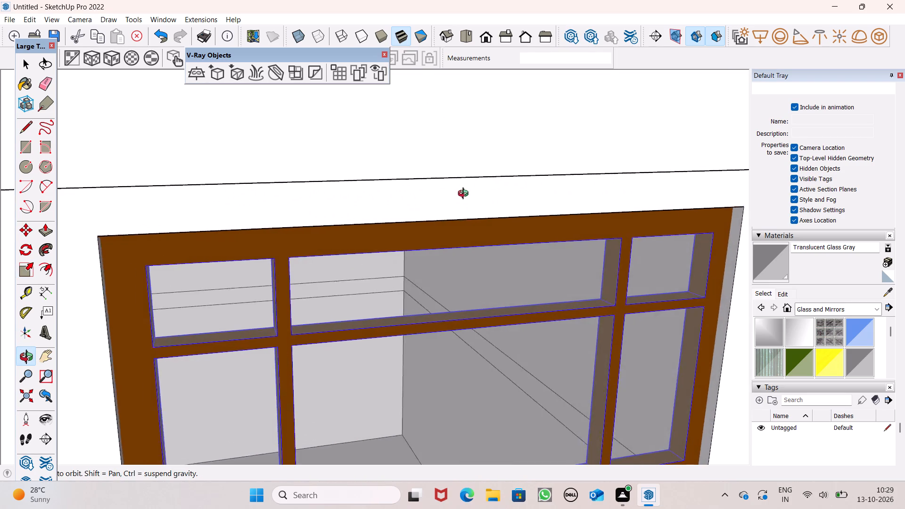
pyautogui.moveTo(465, 195); pyautogui.dragTo(485, 164, button='middle')
pyautogui.scroll(8, 449, 222)
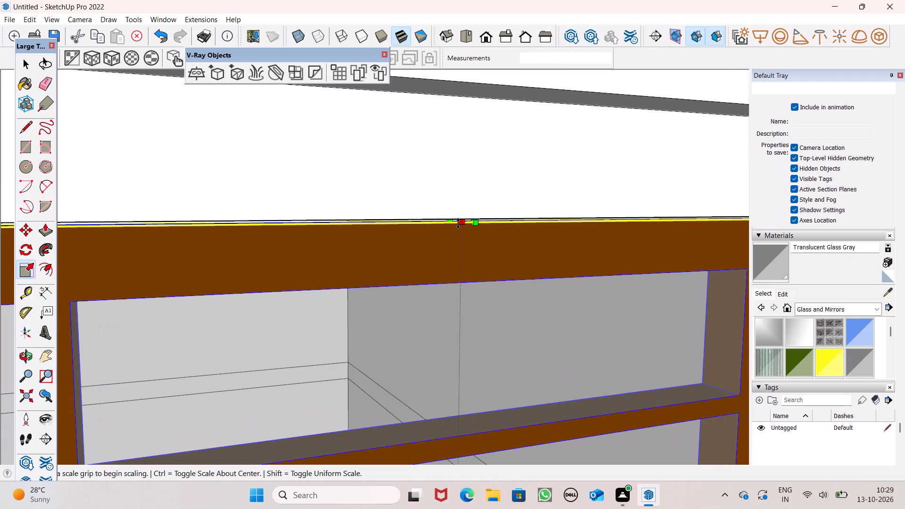
pyautogui.moveTo(458, 223); pyautogui.dragTo(458, 215)
pyautogui.scroll(-6, 391, 190)
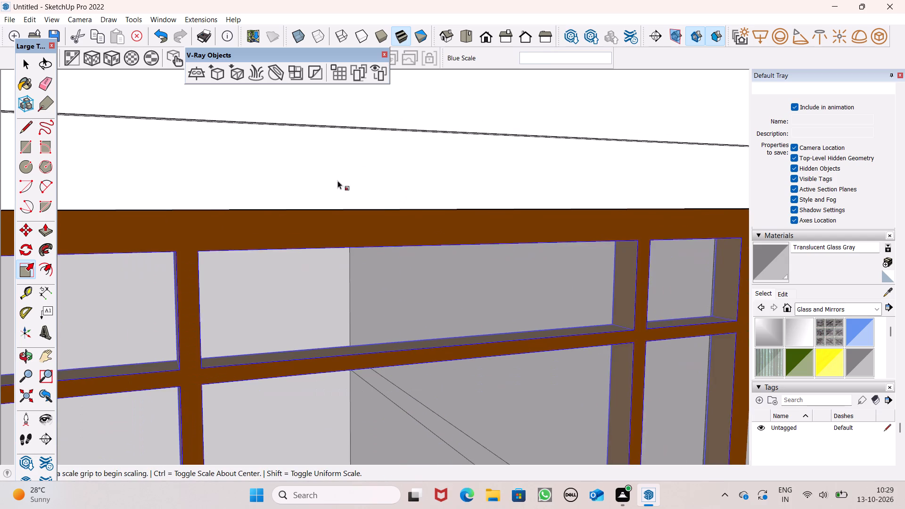
pyautogui.scroll(-1, 337, 181)
pyautogui.scroll(-7, 465, 133)
pyautogui.scroll(1, 464, 181)
pyautogui.scroll(-3, 463, 184)
pyautogui.press('space')
pyautogui.scroll(-2, 444, 157)
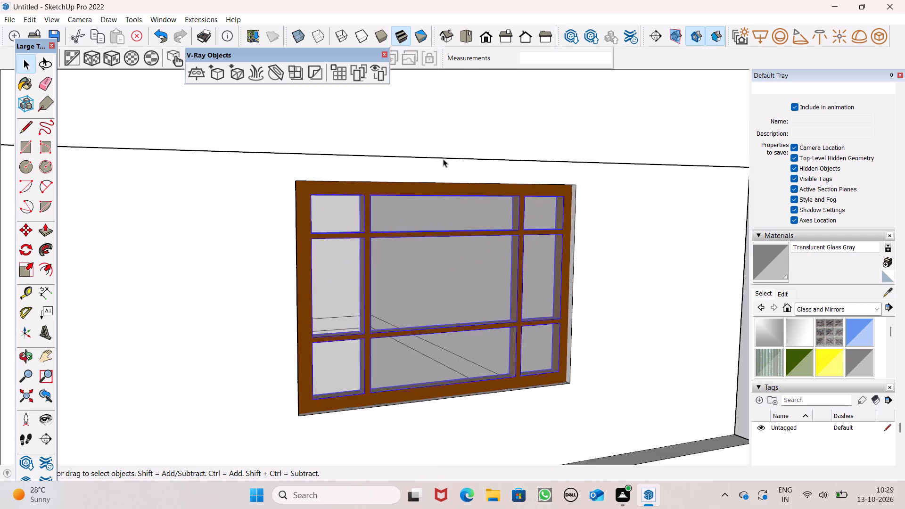
# Examine the second upper-floor window's fit in the façade above the empty ground-floor opening.
pyautogui.scroll(-1, 443, 159)
pyautogui.scroll(1, 443, 168)
pyautogui.scroll(-12, 443, 171)
pyautogui.moveTo(505, 311); pyautogui.dragTo(477, 337, button='middle')
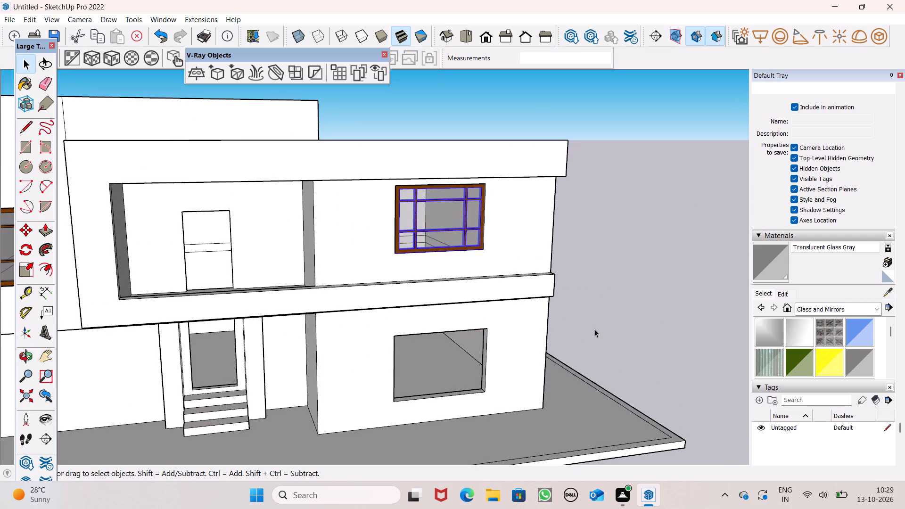
pyautogui.click(626, 322)
pyautogui.scroll(1, 588, 299)
pyautogui.moveTo(588, 299); pyautogui.dragTo(557, 321, button='middle')
# Copy the second upper-floor window down about 13' 3" into the ground-floor window opening directly beneath it.
pyautogui.click(433, 220)
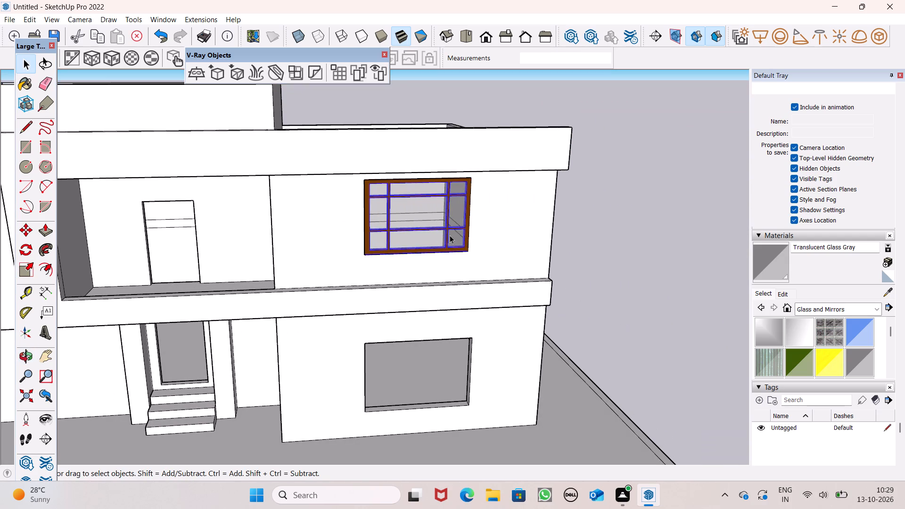
pyautogui.scroll(2, 543, 287)
pyautogui.scroll(-2, 546, 304)
pyautogui.moveTo(550, 300); pyautogui.dragTo(654, 435, button='middle')
pyautogui.scroll(-5, 512, 139)
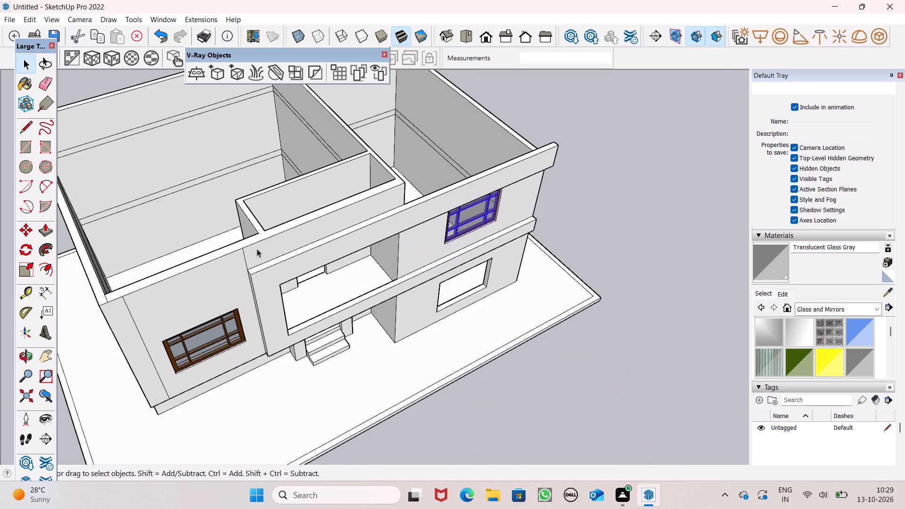
pyautogui.scroll(8, 202, 296)
pyautogui.moveTo(410, 377); pyautogui.dragTo(310, 341, button='middle')
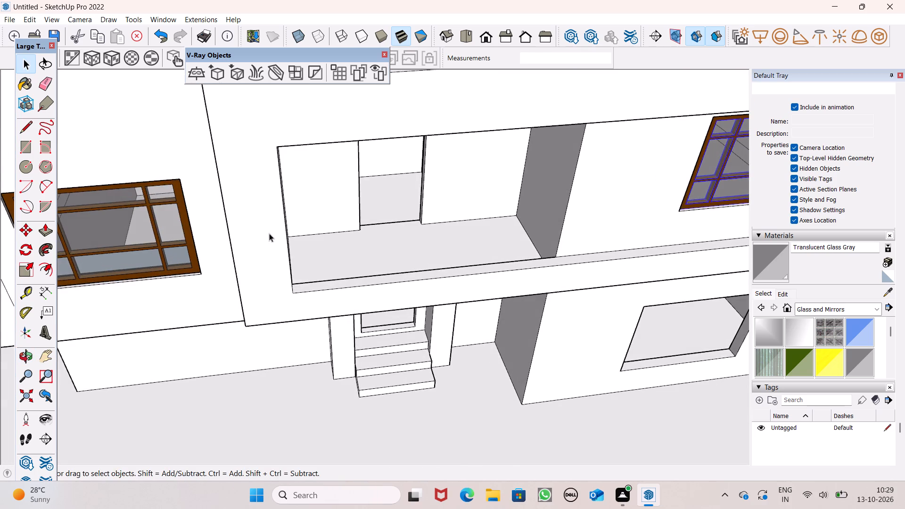
pyautogui.scroll(-3, 269, 234)
pyautogui.scroll(-5, 540, 231)
pyautogui.scroll(4, 667, 216)
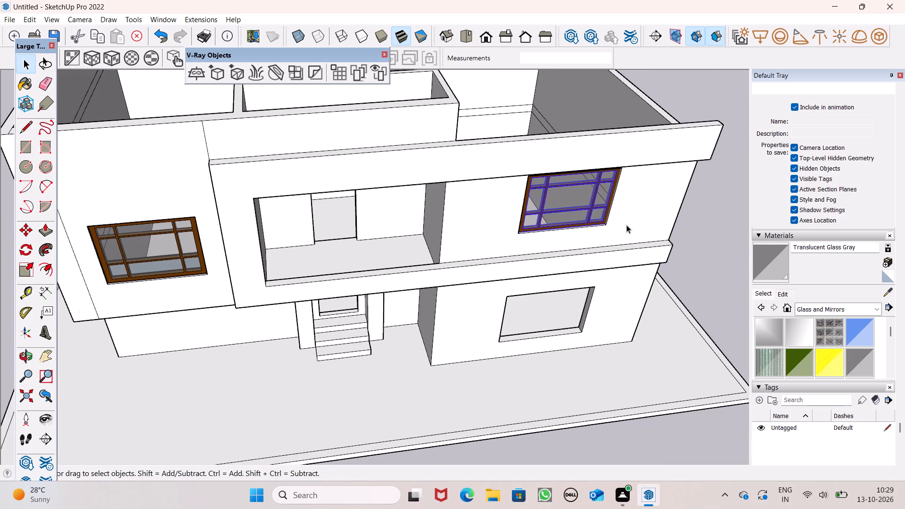
pyautogui.press('m')
pyautogui.press('Return')
pyautogui.scroll(4, 613, 249)
pyautogui.scroll(-1, 612, 241)
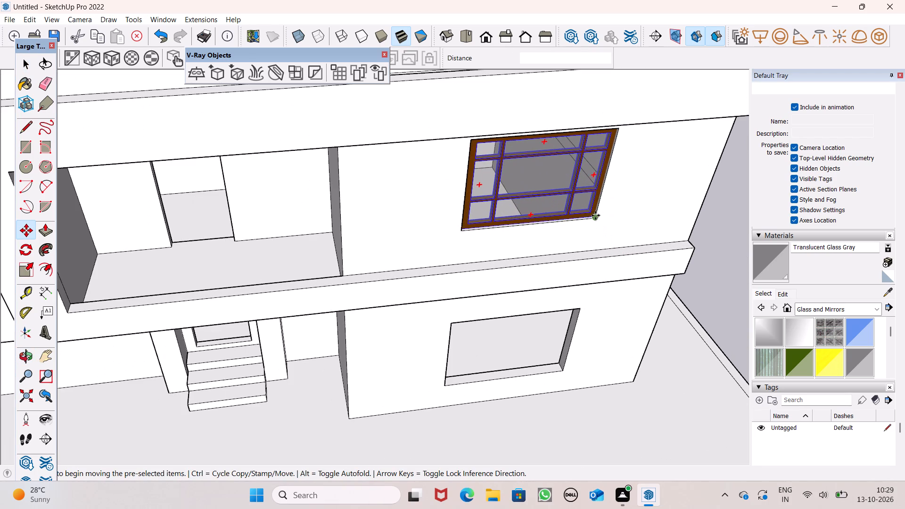
pyautogui.moveTo(599, 221); pyautogui.dragTo(559, 369)
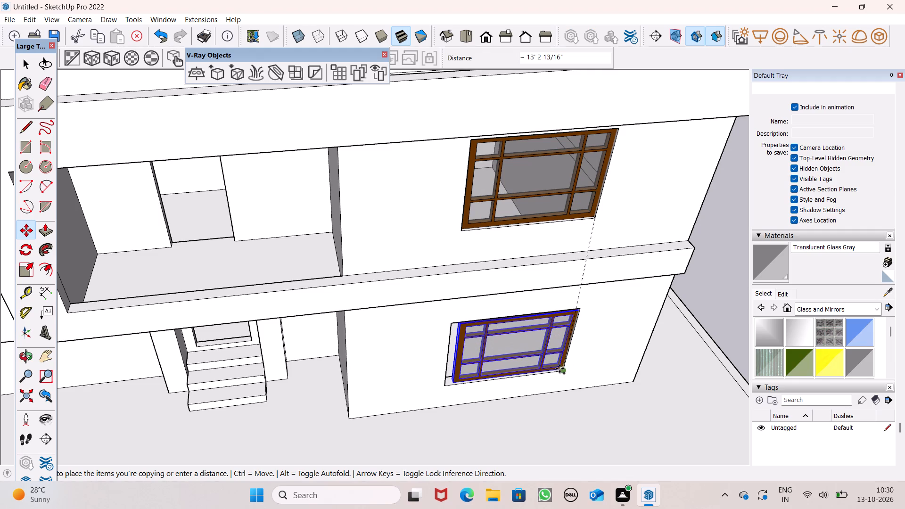
pyautogui.moveTo(559, 369); pyautogui.dragTo(557, 370)
# Align the ground-floor window copy with the lower outer corner of its opening.
pyautogui.moveTo(561, 376); pyautogui.dragTo(606, 233, button='middle')
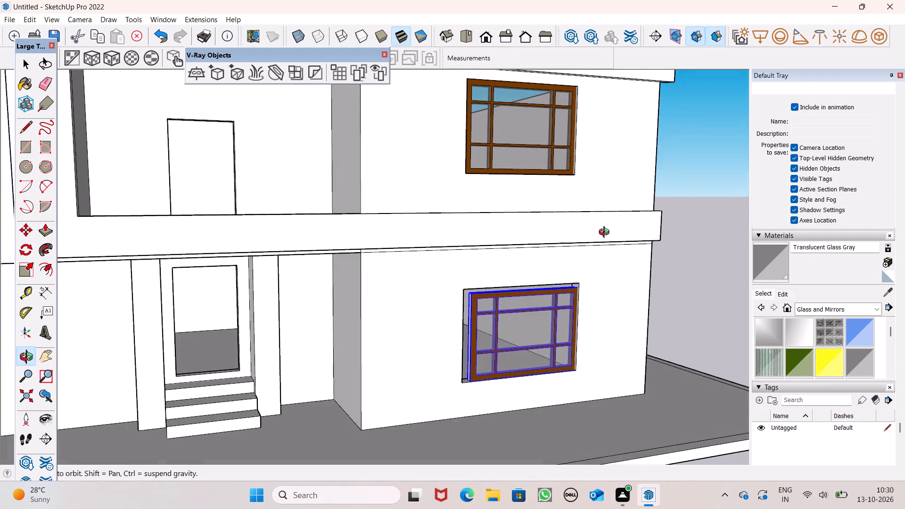
pyautogui.moveTo(606, 233); pyautogui.dragTo(606, 239, button='middle')
pyautogui.scroll(1, 596, 383)
pyautogui.scroll(-1, 586, 390)
pyautogui.scroll(6, 582, 397)
pyautogui.moveTo(568, 403); pyautogui.dragTo(622, 482, button='middle')
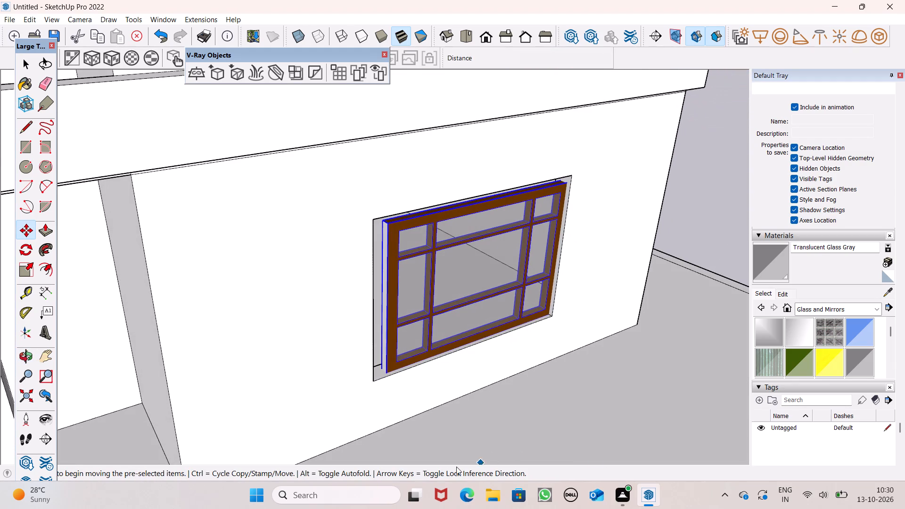
pyautogui.scroll(7, 415, 334)
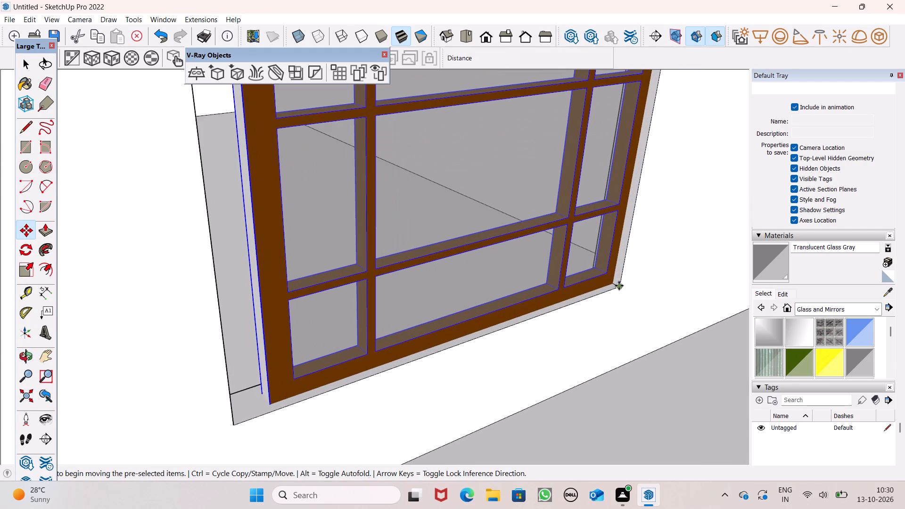
pyautogui.click(619, 285)
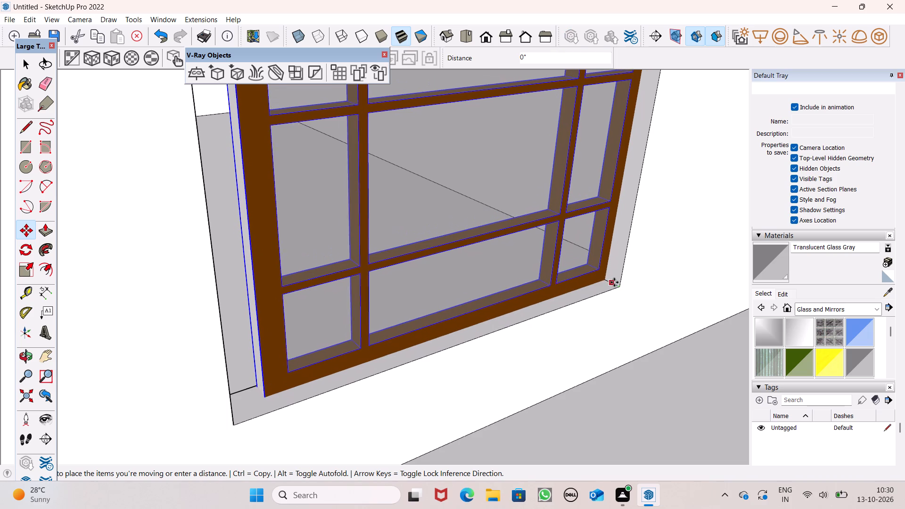
pyautogui.scroll(-7, 347, 243)
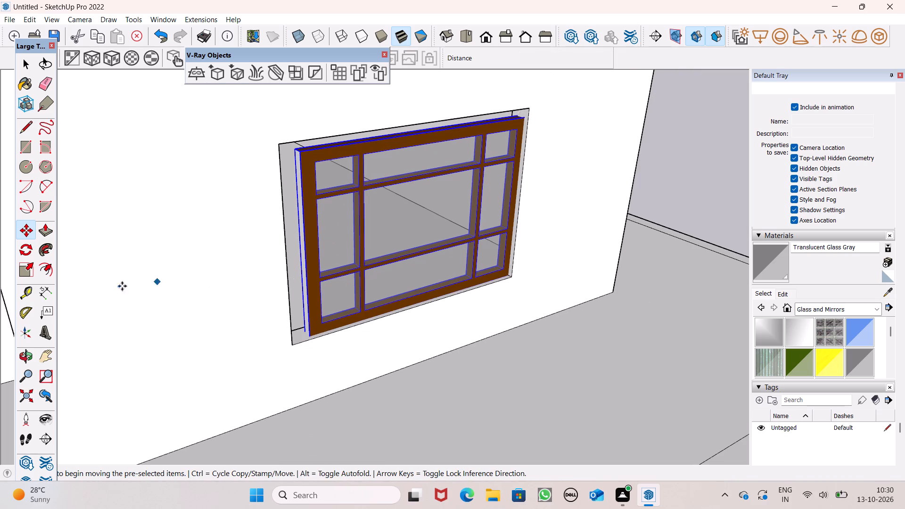
# Stretch the ground-floor window's width by about 1.08 to reach the opening's edge nearest the entrance steps.
pyautogui.click(32, 274)
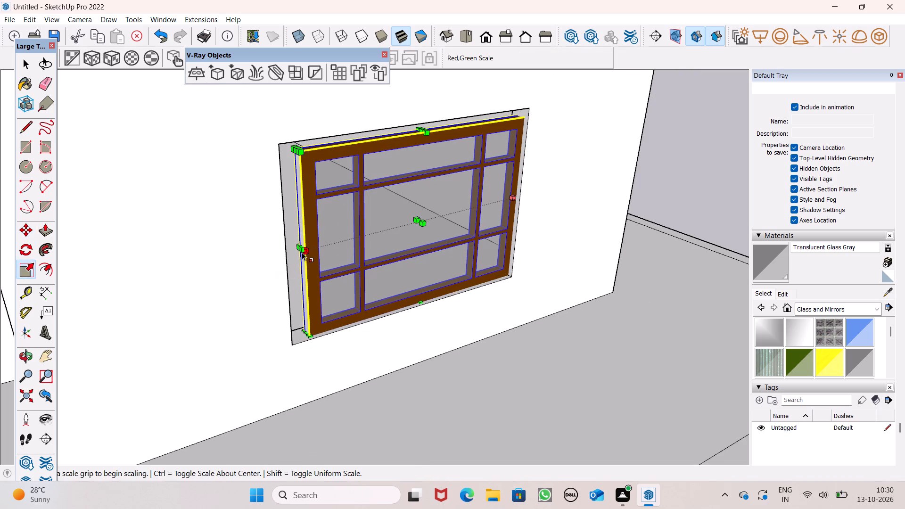
pyautogui.moveTo(301, 253); pyautogui.dragTo(354, 263, button='middle')
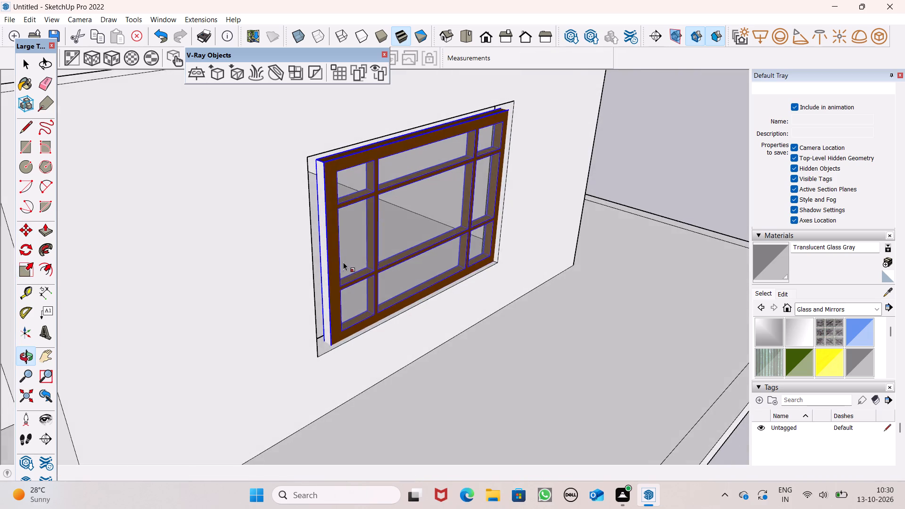
pyautogui.scroll(4, 340, 263)
pyautogui.moveTo(313, 258); pyautogui.dragTo(299, 273)
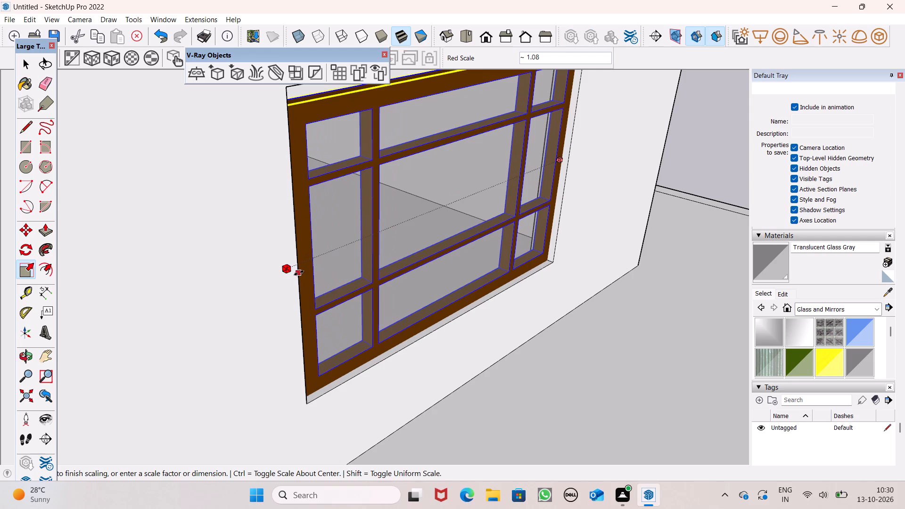
pyautogui.moveTo(299, 273); pyautogui.dragTo(296, 273)
pyautogui.scroll(-6, 358, 275)
# Stretch the ground-floor window's height by about 1.06 to reach the top edge of its opening.
pyautogui.moveTo(411, 316); pyautogui.dragTo(283, 213, button='middle')
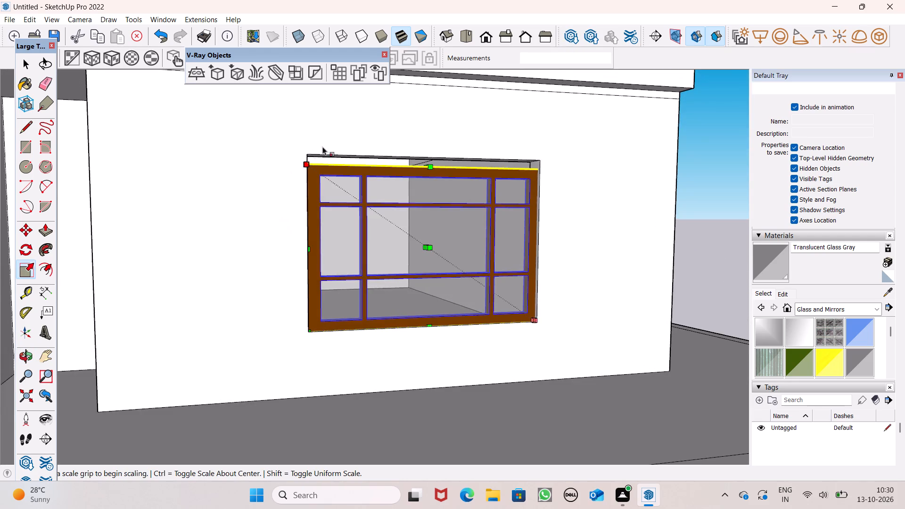
pyautogui.scroll(9, 350, 144)
pyautogui.moveTo(448, 219); pyautogui.dragTo(531, 284, button='middle')
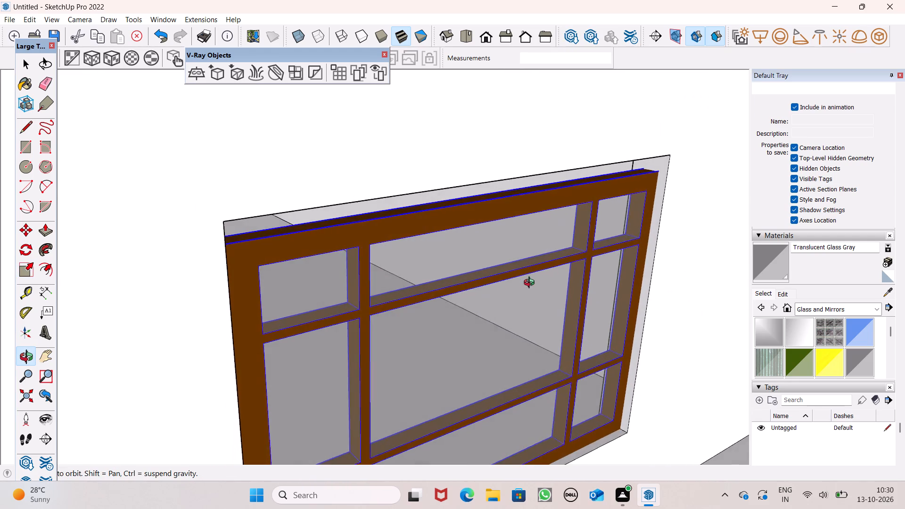
pyautogui.moveTo(531, 284); pyautogui.dragTo(531, 279, button='middle')
pyautogui.scroll(3, 474, 176)
pyautogui.moveTo(490, 199); pyautogui.dragTo(490, 195)
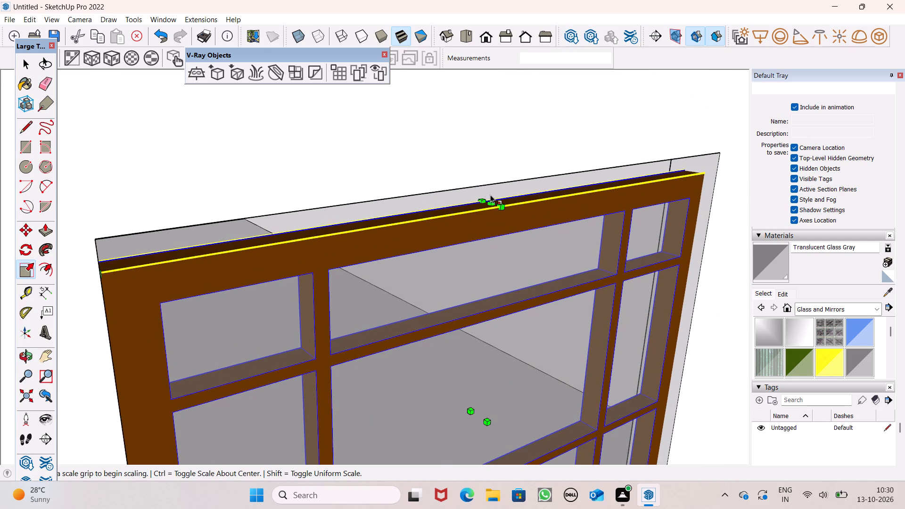
pyautogui.moveTo(490, 195); pyautogui.dragTo(490, 194)
pyautogui.moveTo(489, 205); pyautogui.dragTo(485, 182)
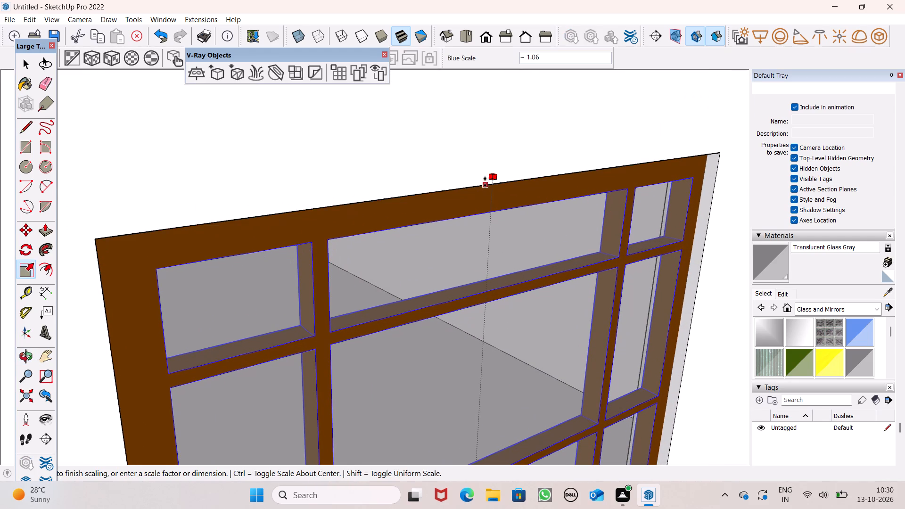
pyautogui.moveTo(485, 182); pyautogui.dragTo(485, 182)
pyautogui.scroll(-13, 350, 135)
pyautogui.press('space')
# Examine the fitted windows across the whole front façade.
pyautogui.scroll(-8, 489, 209)
pyautogui.moveTo(465, 239); pyautogui.dragTo(402, 241, button='middle')
pyautogui.click(633, 219)
pyautogui.moveTo(580, 240); pyautogui.dragTo(517, 240, button='middle')
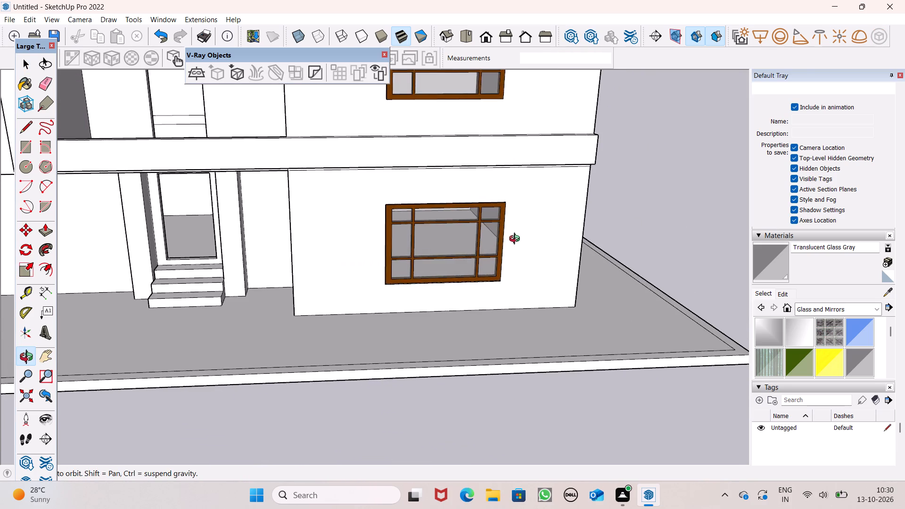
pyautogui.moveTo(517, 240); pyautogui.dragTo(531, 247, button='middle')
pyautogui.scroll(1, 531, 242)
pyautogui.scroll(-6, 523, 197)
pyautogui.moveTo(547, 241); pyautogui.dragTo(519, 241, button='middle')
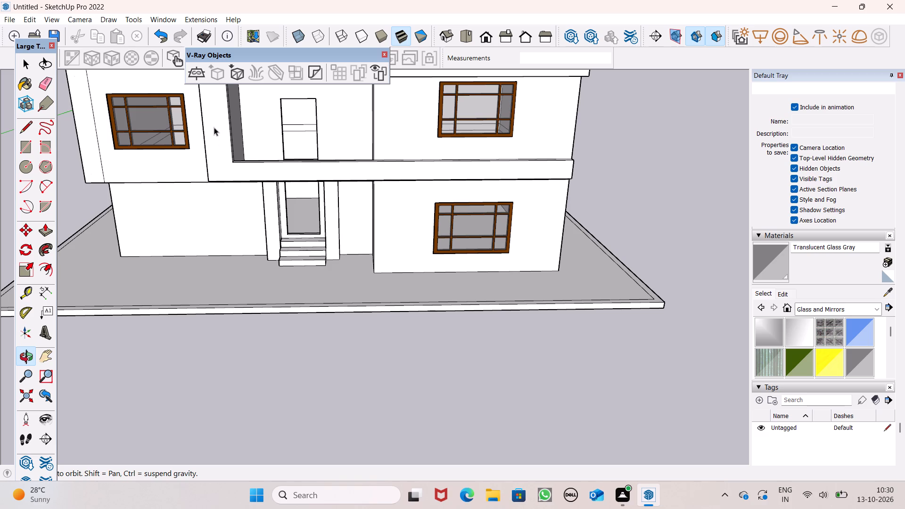
pyautogui.scroll(-2, 444, 183)
pyautogui.moveTo(450, 198); pyautogui.dragTo(546, 164, button='middle')
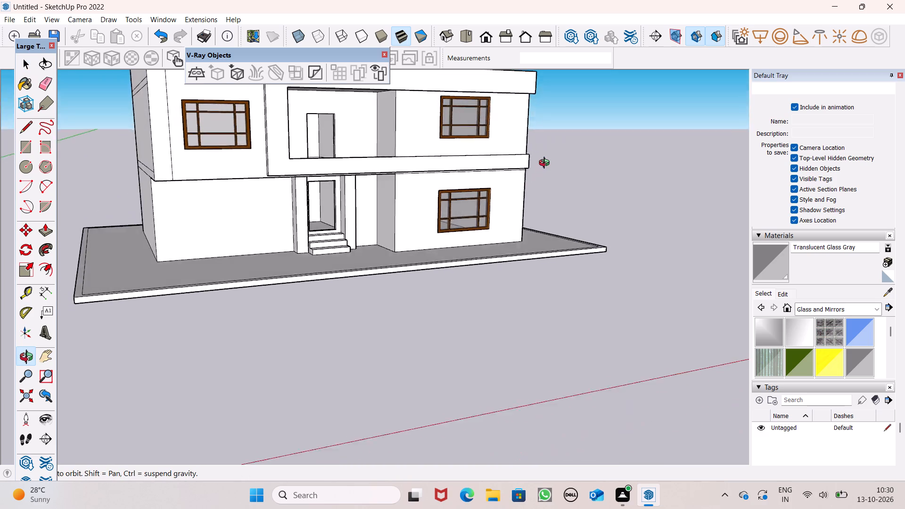
pyautogui.moveTo(546, 164); pyautogui.dragTo(436, 238, button='middle')
pyautogui.scroll(-1, 272, 153)
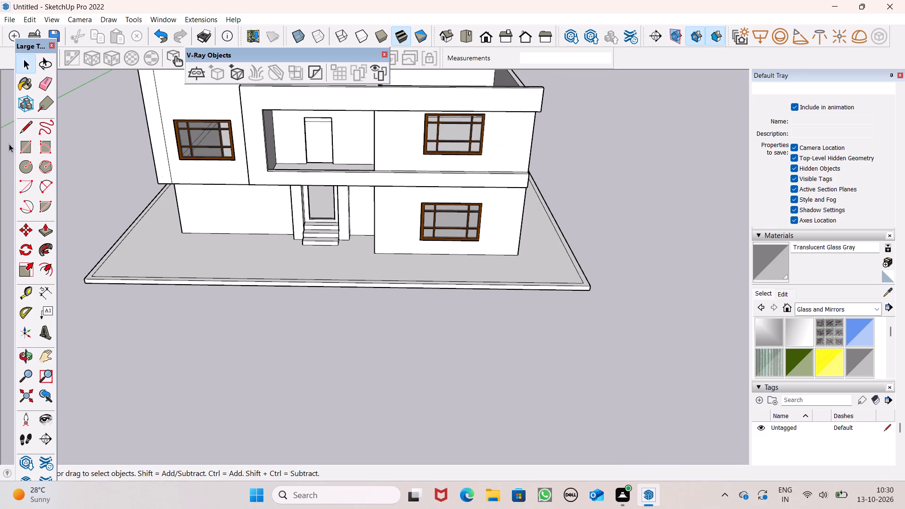
# Draw a rectangle about 1' 4" wide on the upper-floor wall, from its top edge down to the first window's upper edge.
pyautogui.click(30, 130)
pyautogui.scroll(-4, 211, 173)
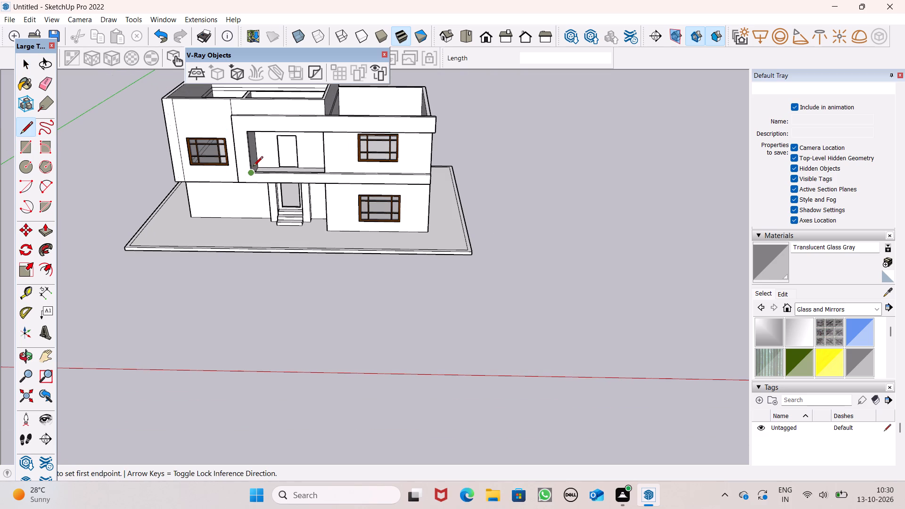
pyautogui.scroll(-5, 253, 196)
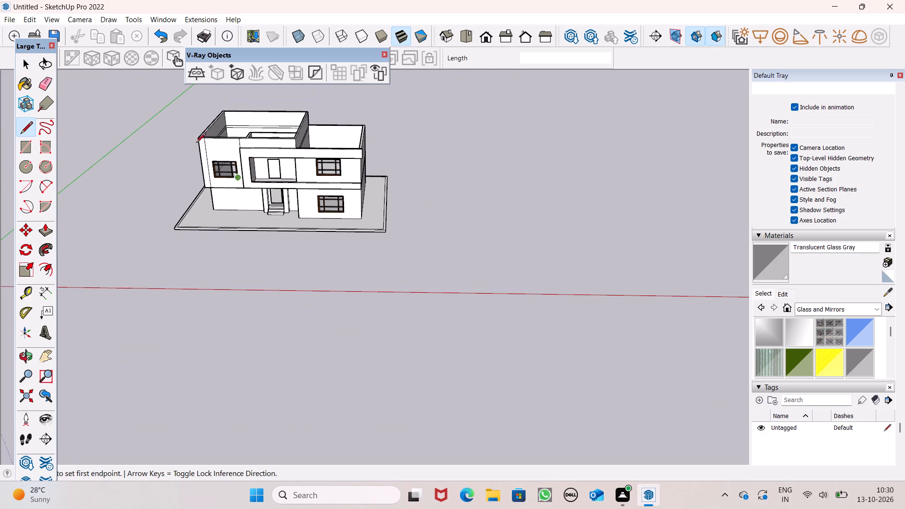
pyautogui.scroll(-1, 185, 133)
pyautogui.scroll(5, 185, 133)
pyautogui.scroll(-1, 186, 134)
pyautogui.scroll(1, 186, 135)
pyautogui.scroll(5, 254, 154)
pyautogui.moveTo(245, 149); pyautogui.dragTo(245, 127, button='middle')
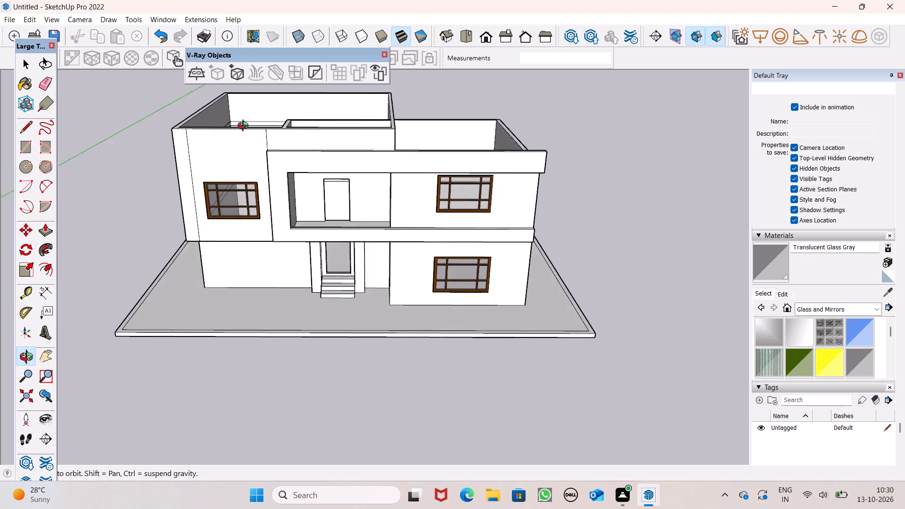
pyautogui.moveTo(245, 127); pyautogui.dragTo(235, 126, button='middle')
pyautogui.scroll(8, 237, 126)
pyautogui.click(28, 146)
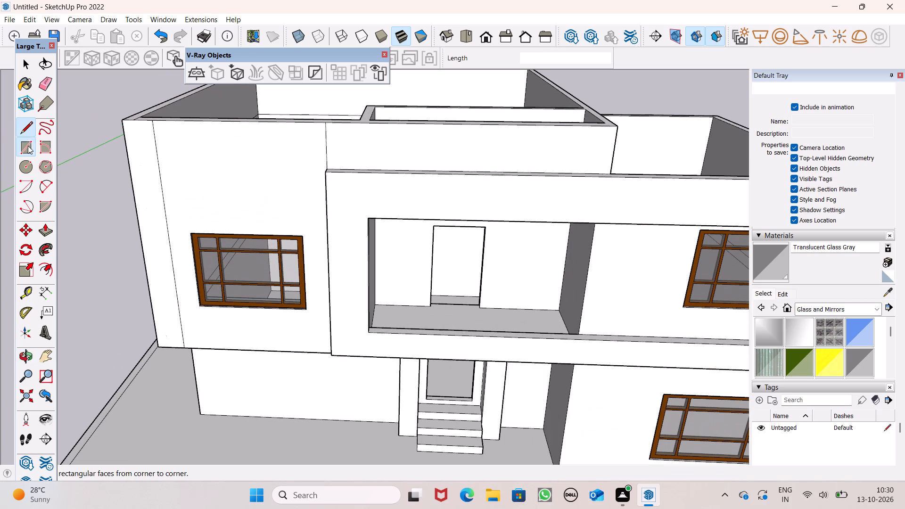
pyautogui.moveTo(132, 148); pyautogui.dragTo(158, 128, button='middle')
pyautogui.scroll(2, 204, 125)
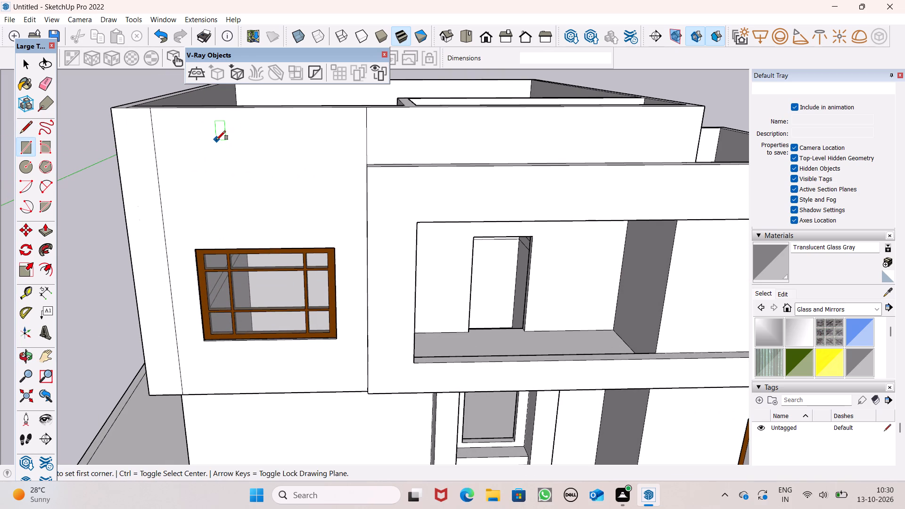
pyautogui.click(214, 110)
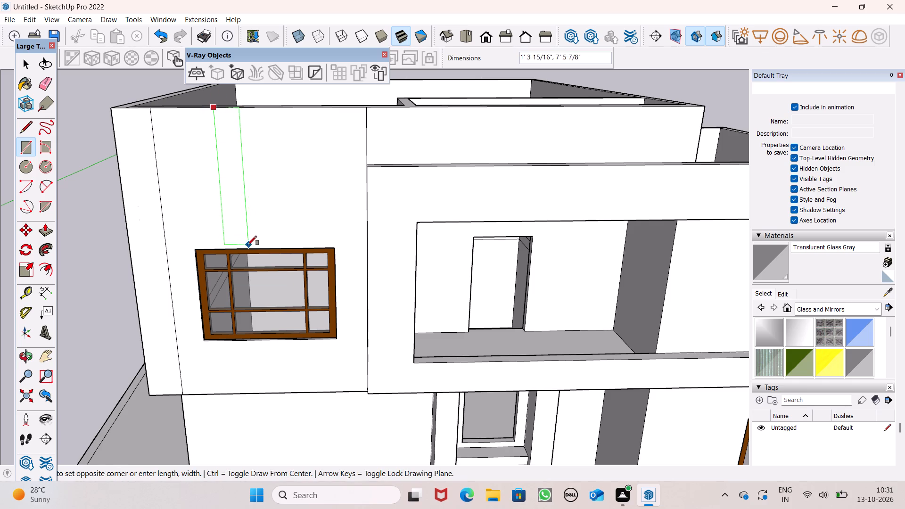
pyautogui.click(247, 248)
pyautogui.scroll(-2, 214, 184)
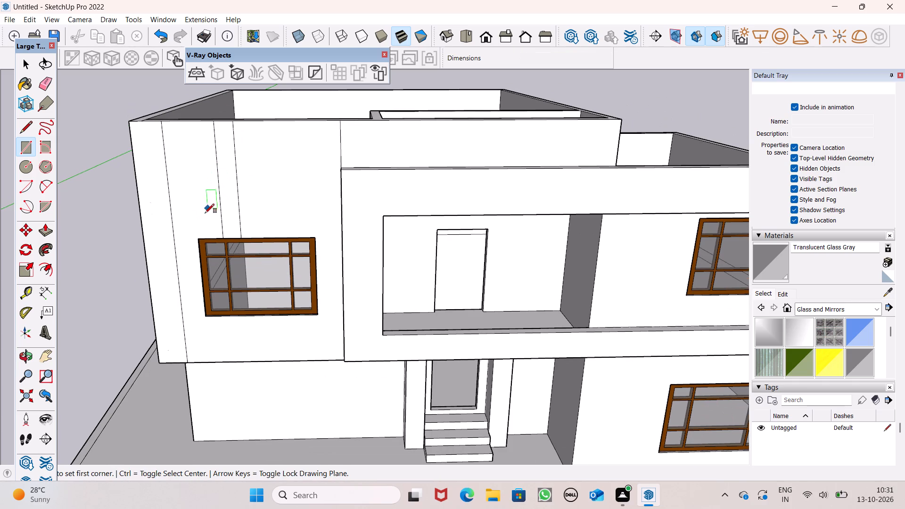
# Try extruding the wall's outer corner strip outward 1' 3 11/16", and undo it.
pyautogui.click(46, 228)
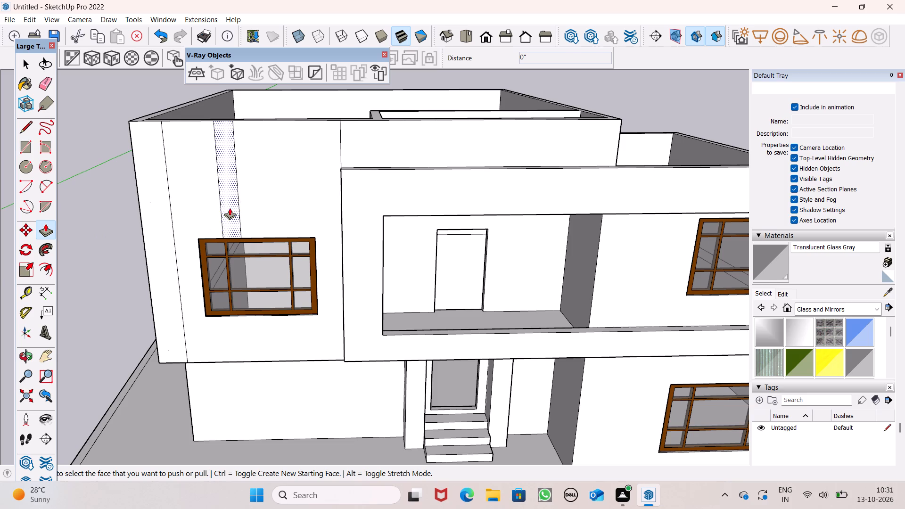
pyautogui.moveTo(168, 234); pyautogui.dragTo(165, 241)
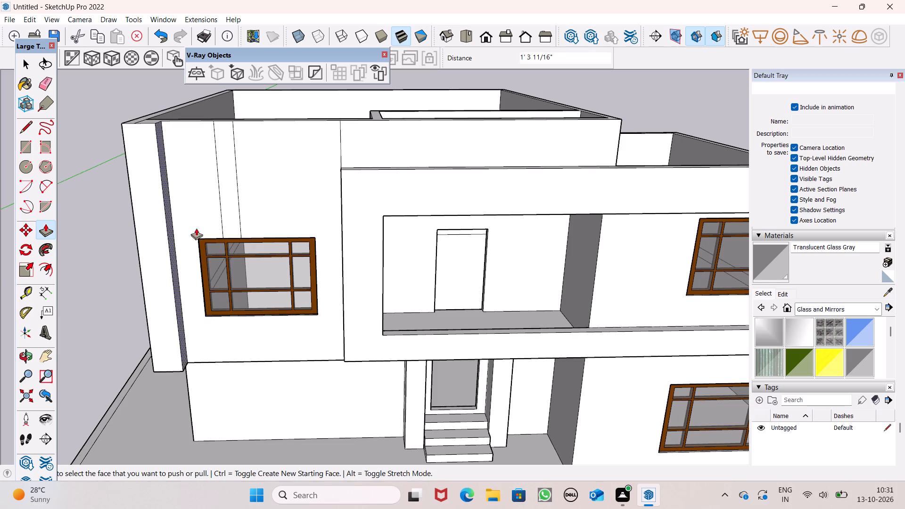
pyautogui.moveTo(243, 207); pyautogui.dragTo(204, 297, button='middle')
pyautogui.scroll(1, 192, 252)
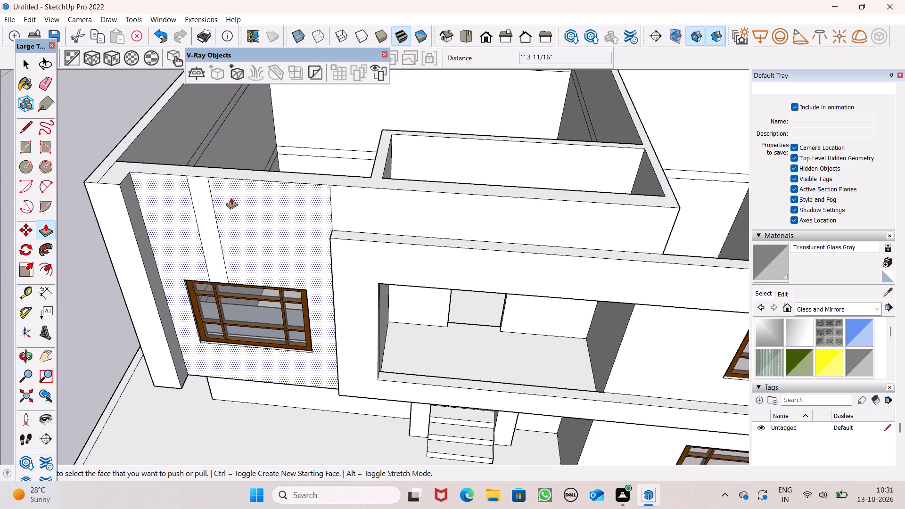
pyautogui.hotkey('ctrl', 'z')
# Extrude the outer corner strip and the strip above the window outward to the same projection, about 1' 6 11/16".
pyautogui.moveTo(111, 212); pyautogui.dragTo(105, 227)
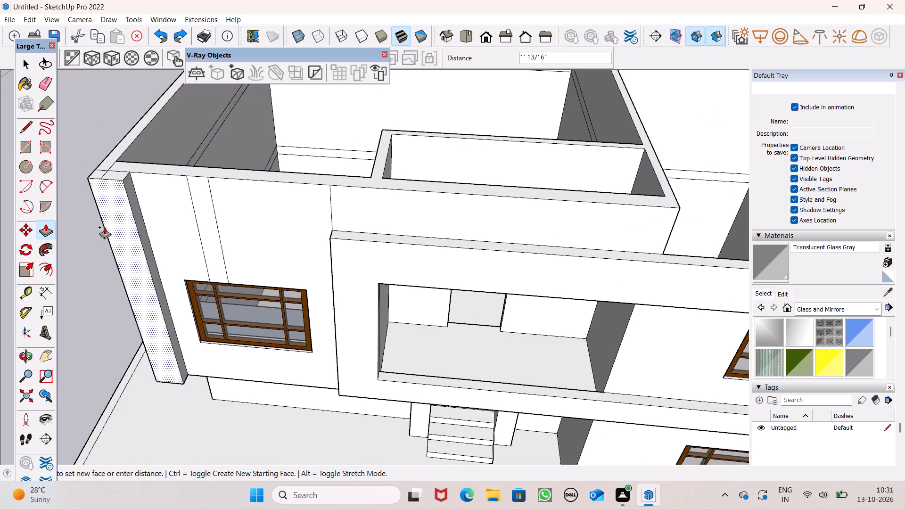
pyautogui.moveTo(105, 227); pyautogui.dragTo(102, 230)
pyautogui.moveTo(206, 208); pyautogui.dragTo(165, 231)
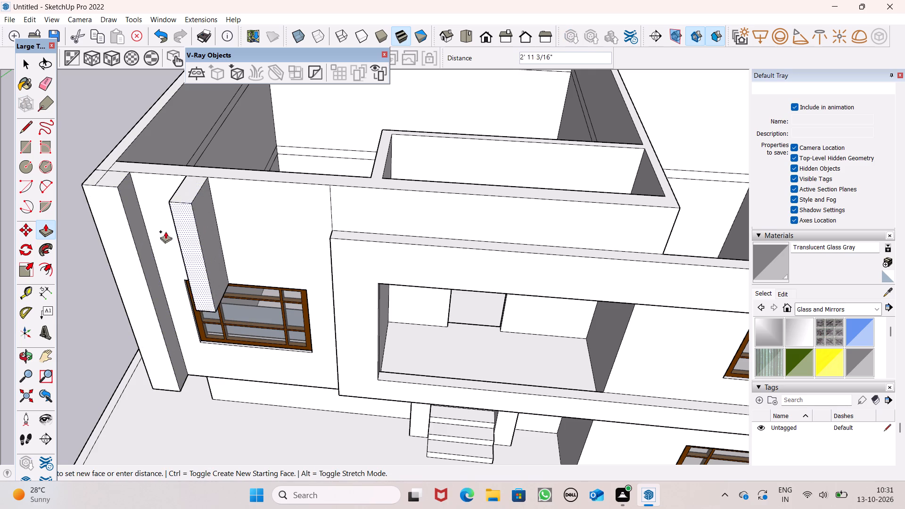
pyautogui.moveTo(165, 231); pyautogui.dragTo(130, 236)
# Extend the underside of the projecting strip down about 9' 3 1/8", past the window to the bottom of the upper-floor wall.
pyautogui.scroll(-3, 171, 186)
pyautogui.moveTo(197, 263); pyautogui.dragTo(194, 66, button='middle')
pyautogui.scroll(1, 194, 66)
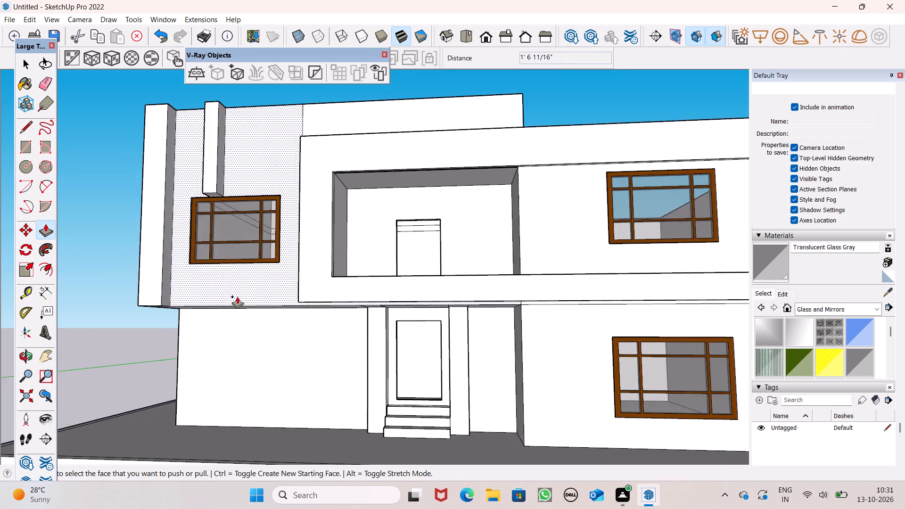
pyautogui.scroll(9, 233, 288)
pyautogui.moveTo(208, 124); pyautogui.dragTo(201, 191)
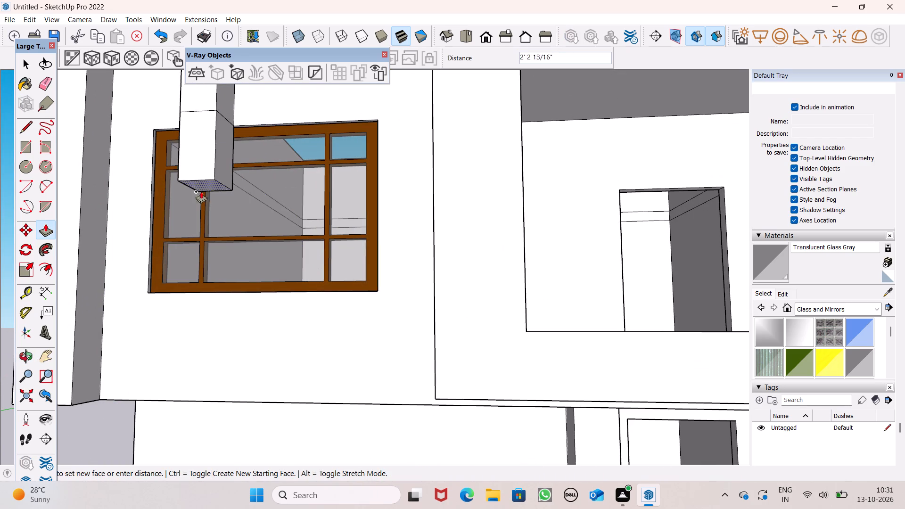
pyautogui.moveTo(201, 191); pyautogui.dragTo(145, 333)
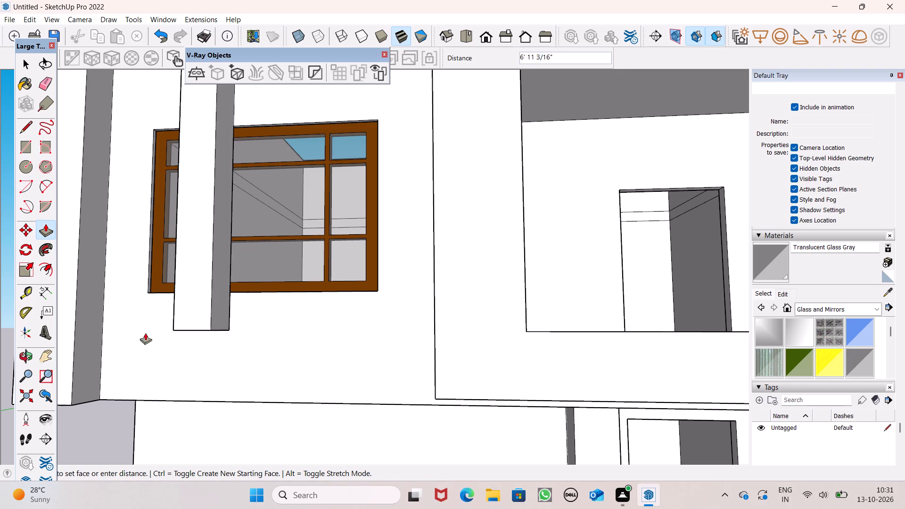
pyautogui.moveTo(145, 333); pyautogui.dragTo(90, 402)
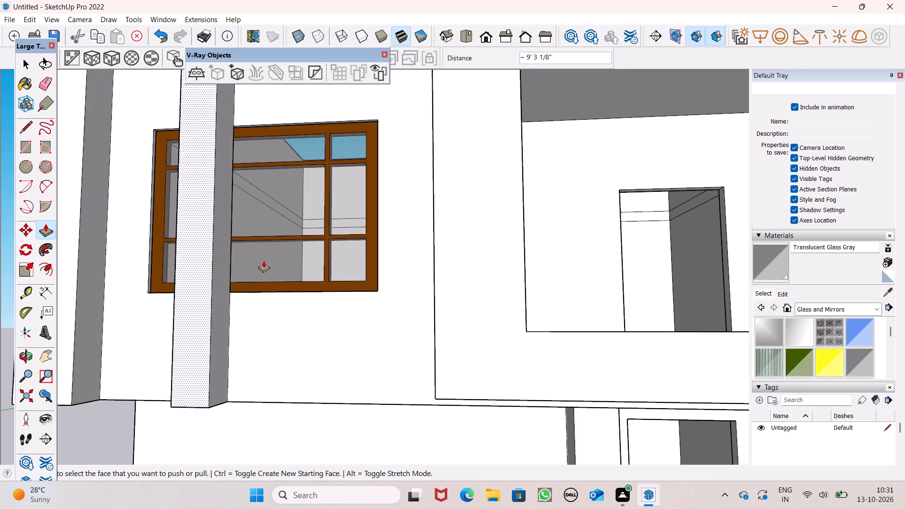
# Examine the two projecting vertical fins around the upper-floor window from the side and the front.
pyautogui.scroll(-5, 263, 261)
pyautogui.moveTo(398, 293); pyautogui.dragTo(576, 330, button='middle')
pyautogui.scroll(1, 576, 330)
pyautogui.scroll(5, 370, 291)
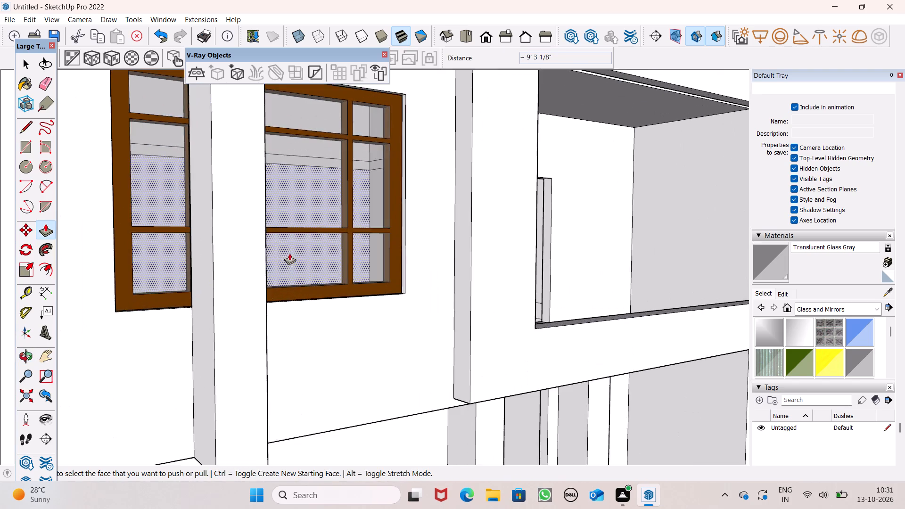
pyautogui.moveTo(293, 256); pyautogui.dragTo(70, 248, button='middle')
pyautogui.scroll(8, 22, 275)
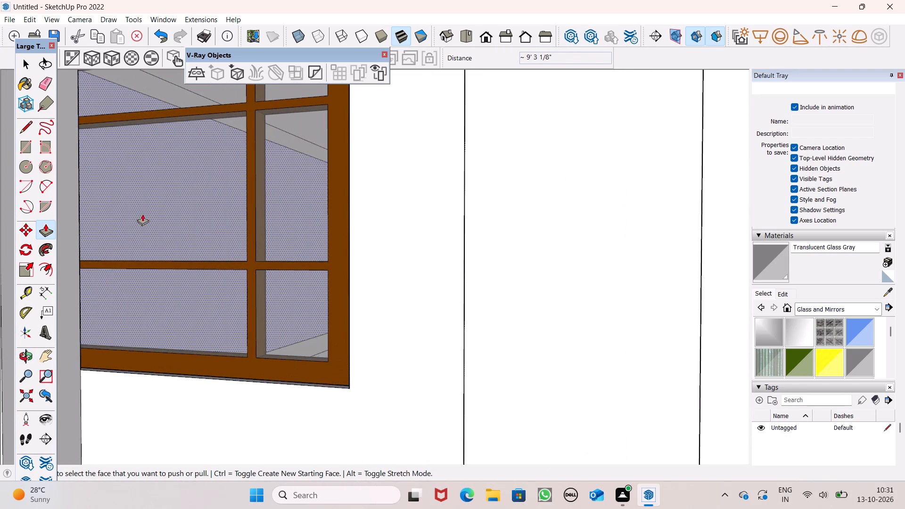
pyautogui.scroll(-6, 257, 229)
pyautogui.scroll(1, 251, 280)
pyautogui.moveTo(251, 281); pyautogui.dragTo(0, 314, button='middle')
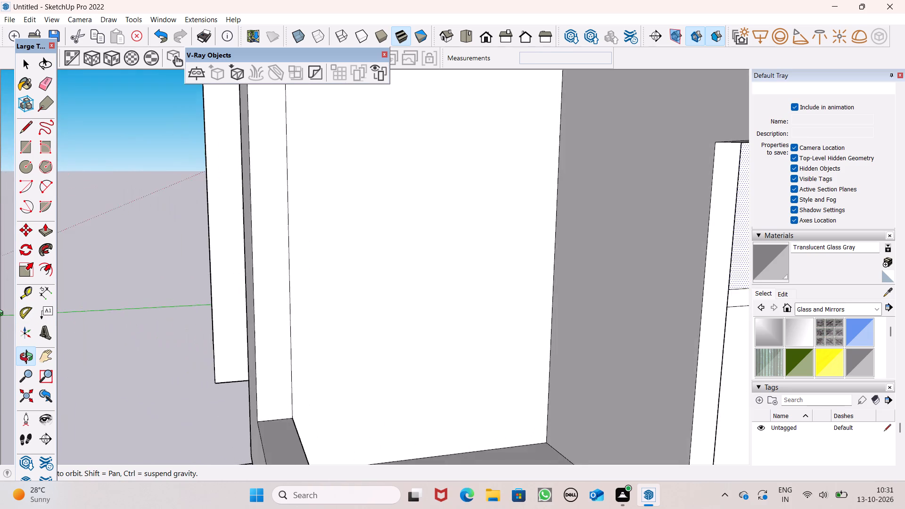
pyautogui.moveTo(0, 314); pyautogui.dragTo(244, 296, button='middle')
pyautogui.scroll(-5, 286, 258)
pyautogui.moveTo(303, 291); pyautogui.dragTo(336, 308, button='middle')
pyautogui.scroll(-2, 347, 265)
pyautogui.moveTo(362, 257); pyautogui.dragTo(425, 245, button='middle')
pyautogui.scroll(-8, 325, 238)
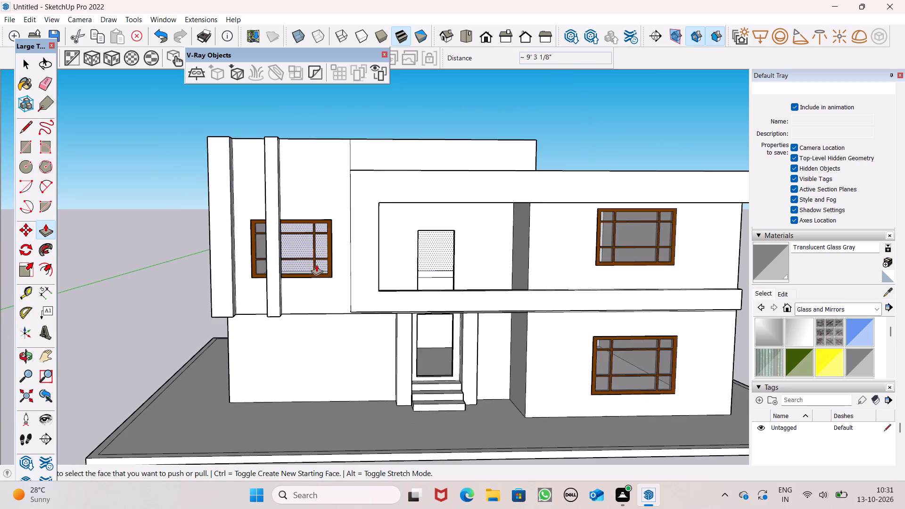
pyautogui.scroll(3, 318, 205)
pyautogui.scroll(-3, 330, 204)
pyautogui.moveTo(362, 220); pyautogui.dragTo(354, 263, button='middle')
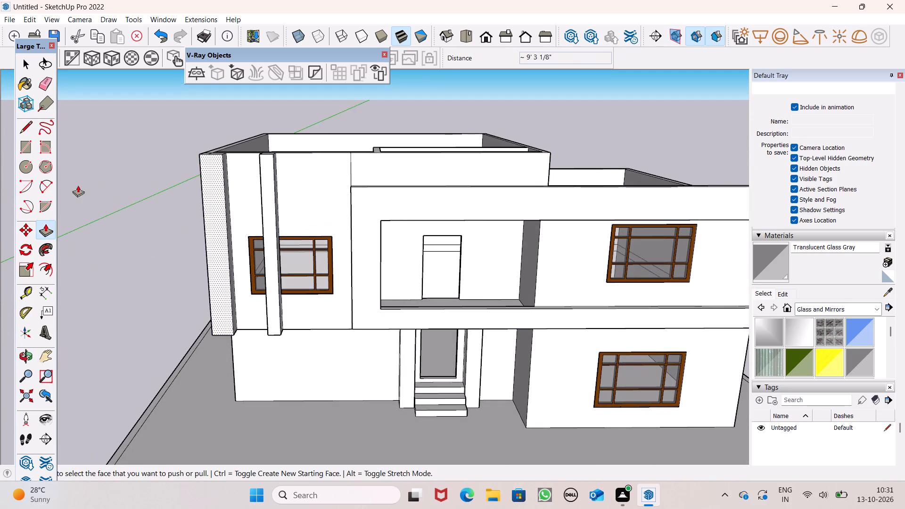
# Examine the fins, the window and the room behind them from above and around the house.
pyautogui.click(25, 129)
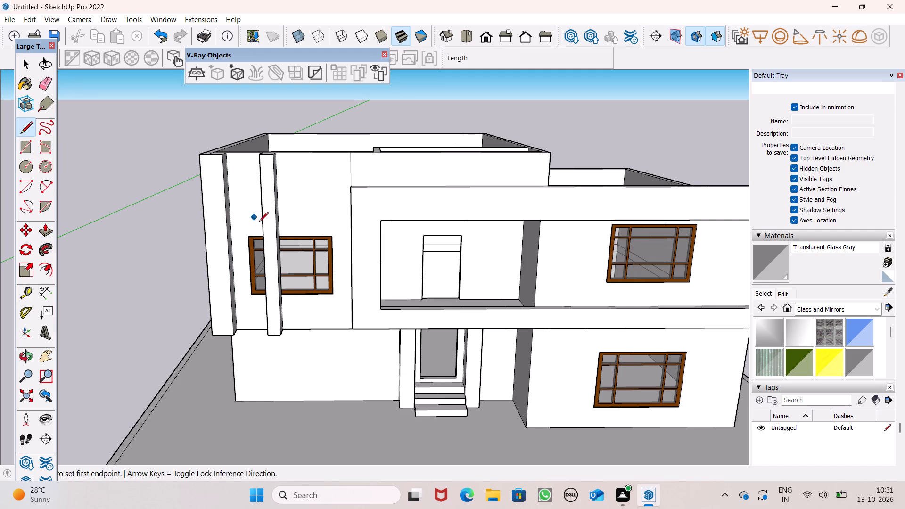
pyautogui.moveTo(288, 256); pyautogui.dragTo(284, 288, button='middle')
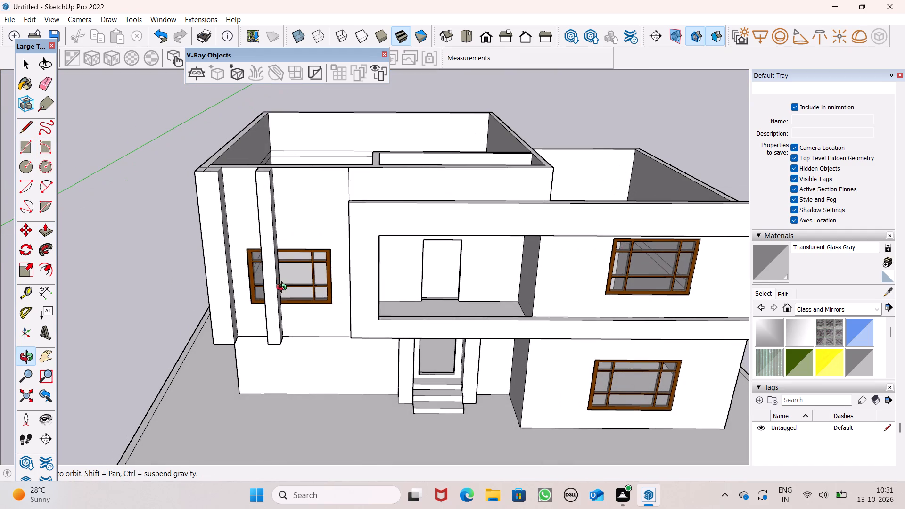
pyautogui.moveTo(284, 288); pyautogui.dragTo(283, 285, button='middle')
pyautogui.click(28, 150)
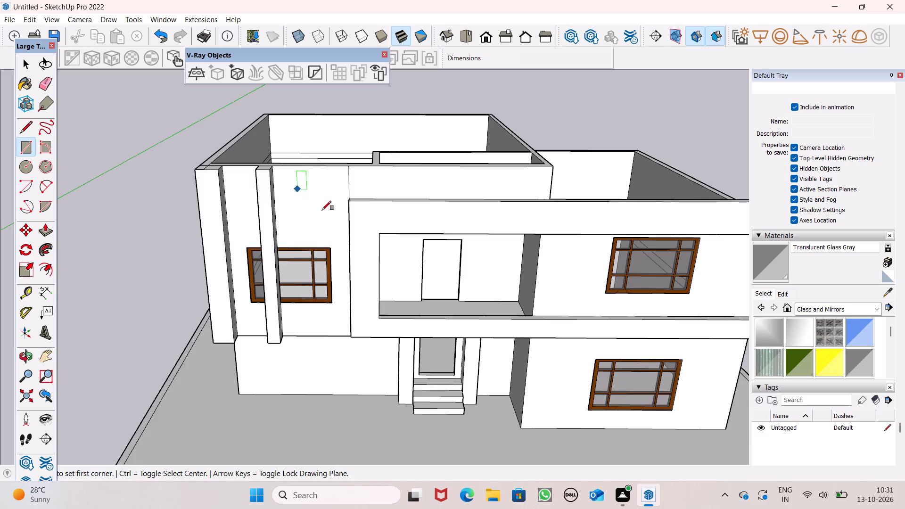
pyautogui.scroll(1, 357, 242)
pyautogui.moveTo(363, 253); pyautogui.dragTo(426, 321, button='middle')
pyautogui.scroll(-2, 351, 247)
pyautogui.moveTo(355, 278); pyautogui.dragTo(480, 349, button='middle')
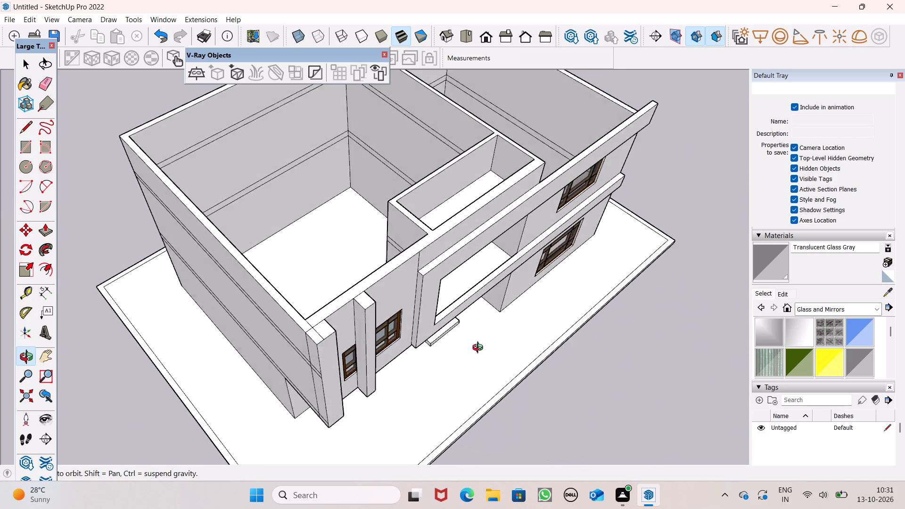
pyautogui.moveTo(480, 349); pyautogui.dragTo(564, 345, button='middle')
pyautogui.scroll(1, 408, 299)
pyautogui.moveTo(410, 310); pyautogui.dragTo(605, 337, button='middle')
pyautogui.moveTo(487, 279); pyautogui.dragTo(526, 307, button='middle')
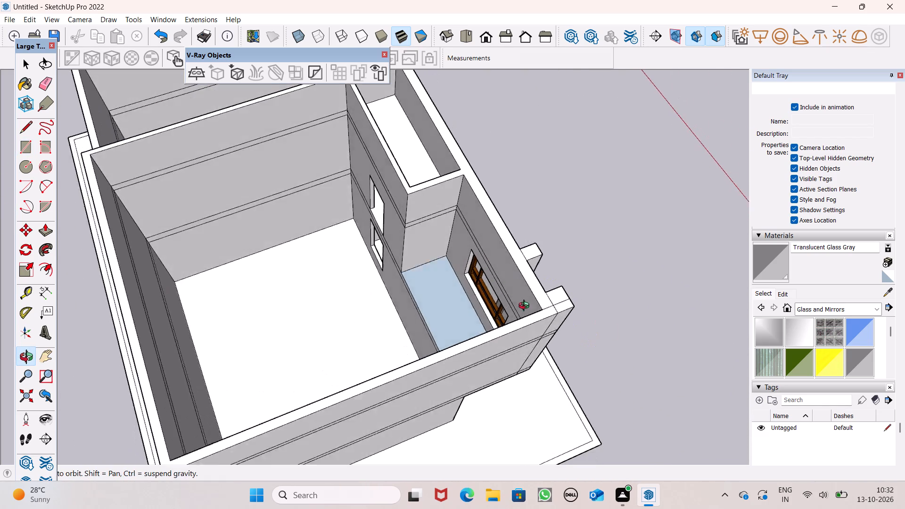
pyautogui.moveTo(526, 307); pyautogui.dragTo(551, 307, button='middle')
pyautogui.scroll(1, 669, 269)
pyautogui.moveTo(669, 268); pyautogui.dragTo(168, 183, button='middle')
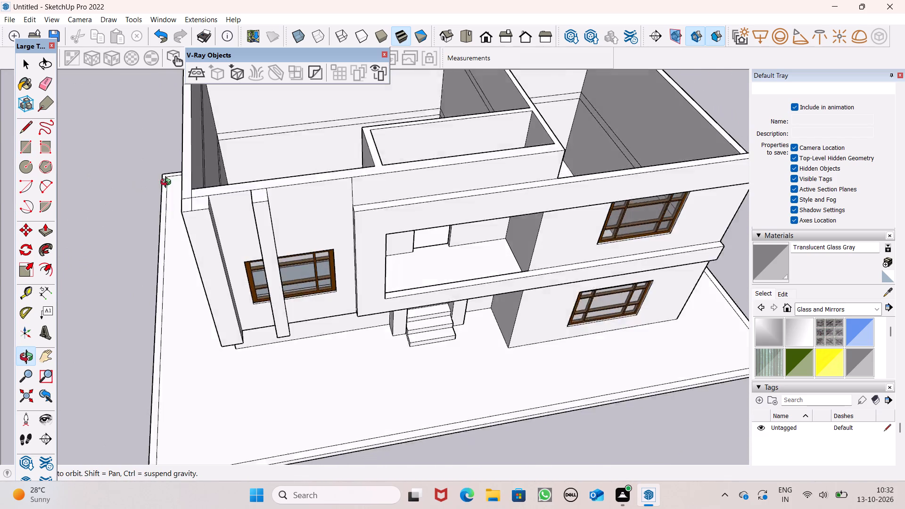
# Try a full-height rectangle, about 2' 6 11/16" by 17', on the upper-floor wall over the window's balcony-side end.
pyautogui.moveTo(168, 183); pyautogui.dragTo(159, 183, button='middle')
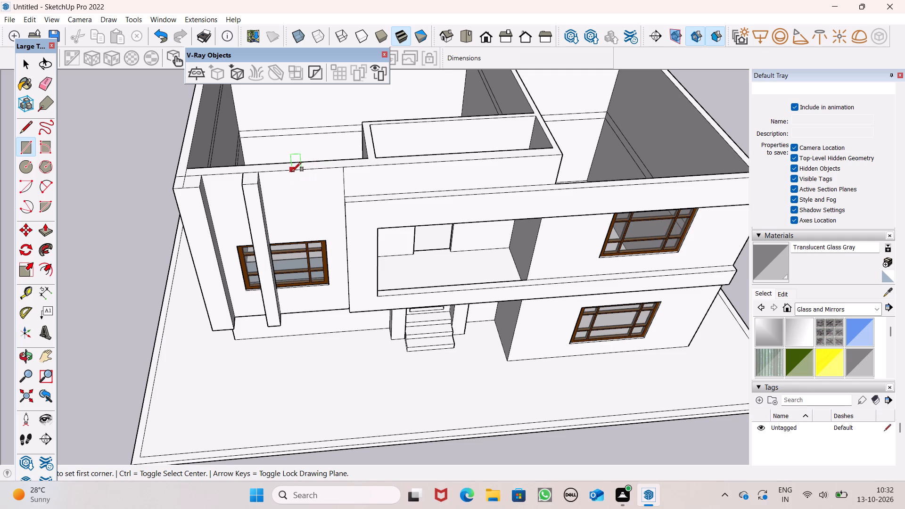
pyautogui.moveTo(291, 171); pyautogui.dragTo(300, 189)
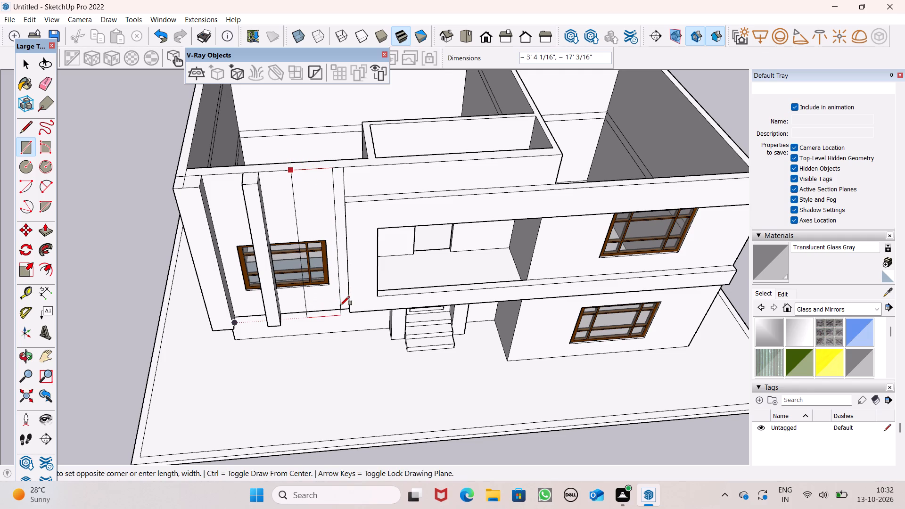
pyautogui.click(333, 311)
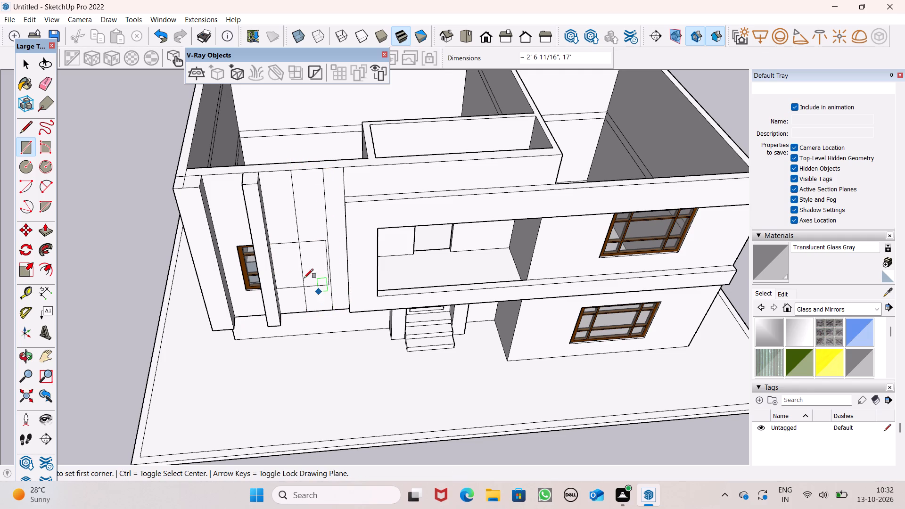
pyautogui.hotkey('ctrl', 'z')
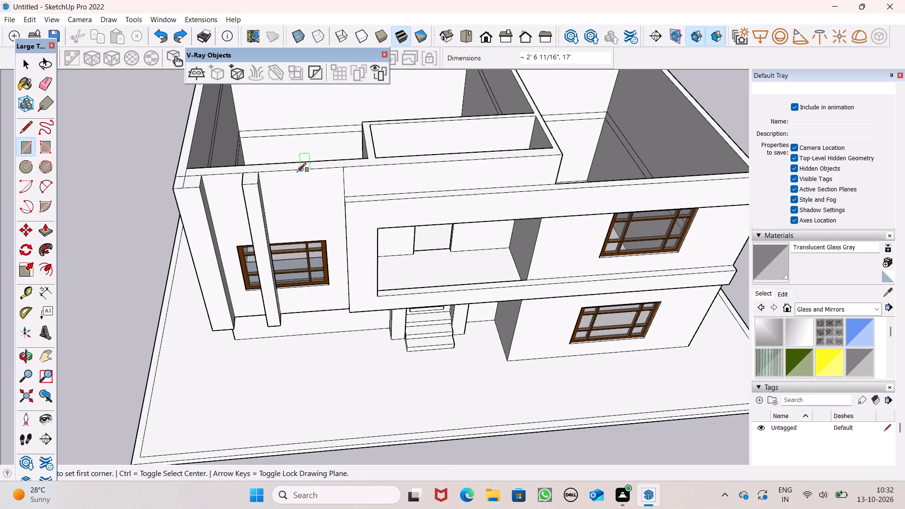
# Draw a rectangle about 2' 9 5/16" by 6' 9 3/4" above the window's balcony-side end and extrude it outward 1' 6 11/16".
pyautogui.click(288, 172)
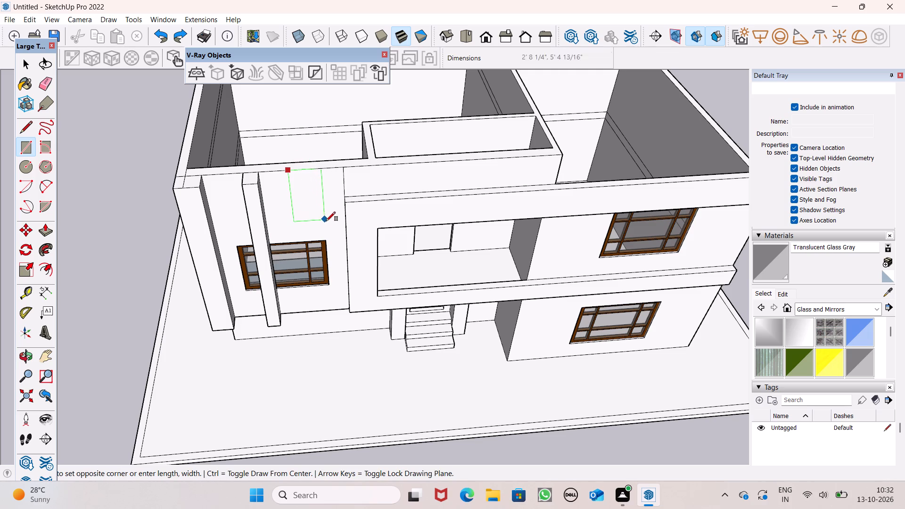
pyautogui.click(327, 232)
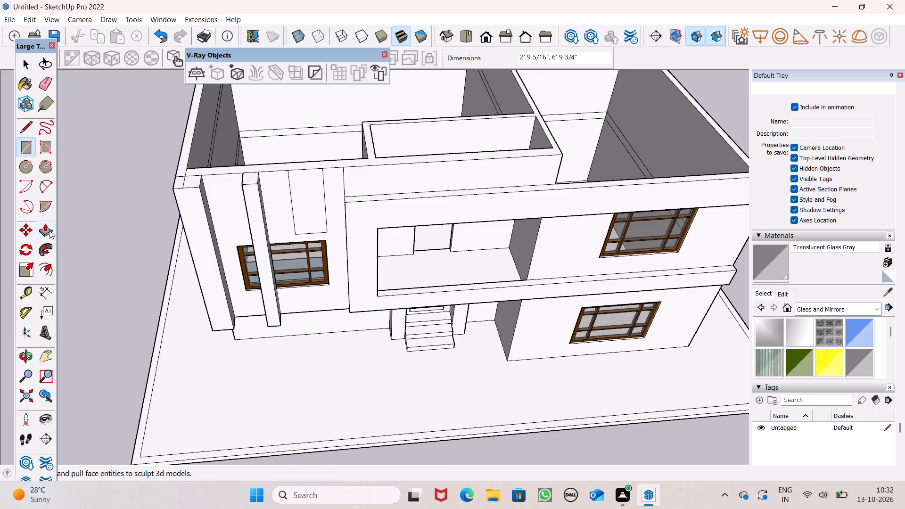
pyautogui.click(47, 227)
pyautogui.scroll(1, 250, 249)
pyautogui.moveTo(250, 250); pyautogui.dragTo(259, 198, button='middle')
pyautogui.moveTo(318, 191); pyautogui.dragTo(307, 203)
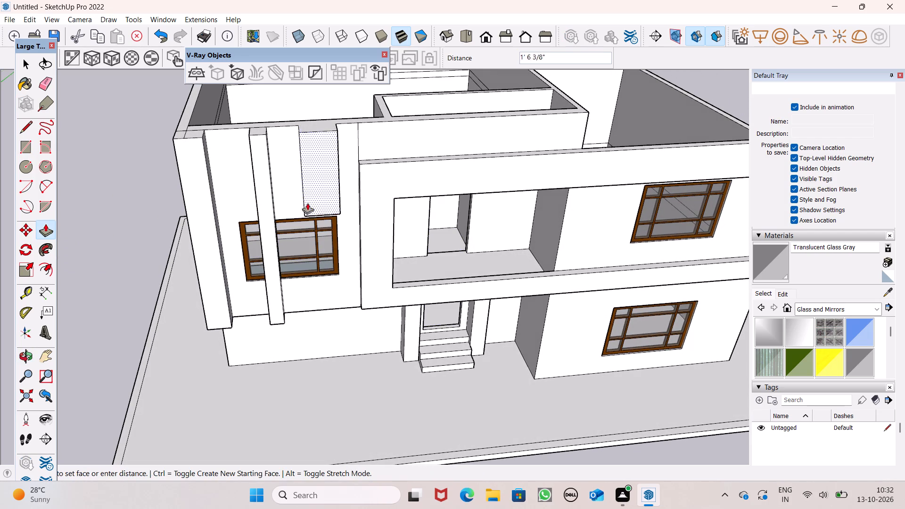
pyautogui.moveTo(307, 203); pyautogui.dragTo(273, 216)
# Extend the underside of the new projecting block down about 9' 3 1/8" to the bottom of the upper-floor wall.
pyautogui.scroll(1, 321, 265)
pyautogui.moveTo(321, 265); pyautogui.dragTo(335, 228, button='middle')
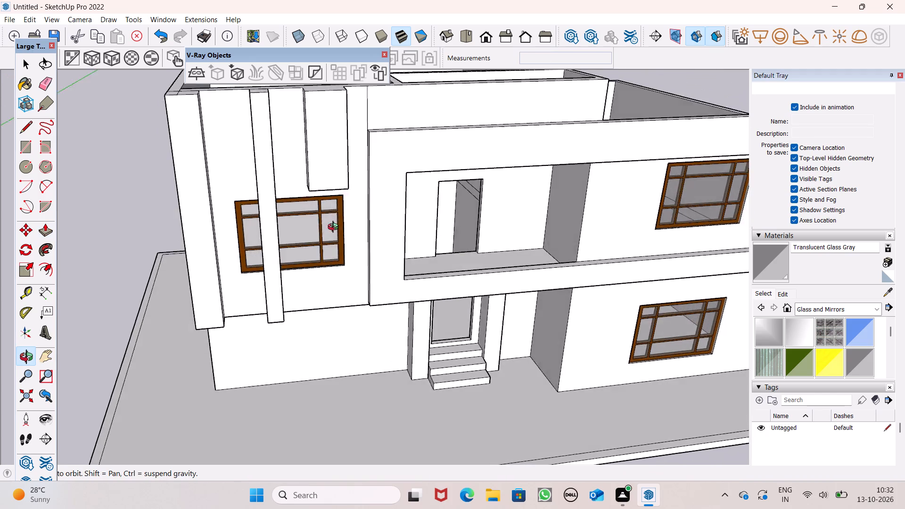
pyautogui.moveTo(335, 228); pyautogui.dragTo(360, 115, button='middle')
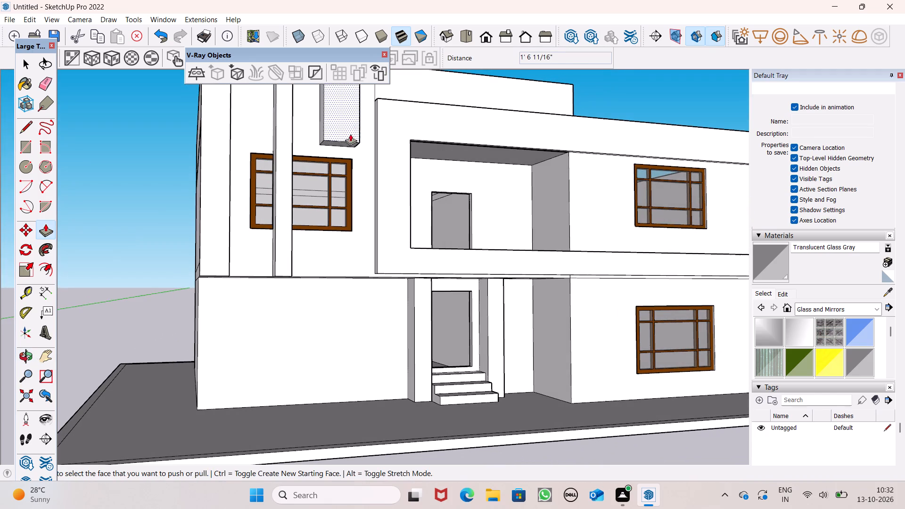
pyautogui.moveTo(336, 144); pyautogui.dragTo(323, 231)
pyautogui.moveTo(336, 156); pyautogui.dragTo(288, 274)
# Widen the new fin by 4 3/8" on its window side and 6 11/16" on its balcony side.
pyautogui.scroll(-2, 318, 279)
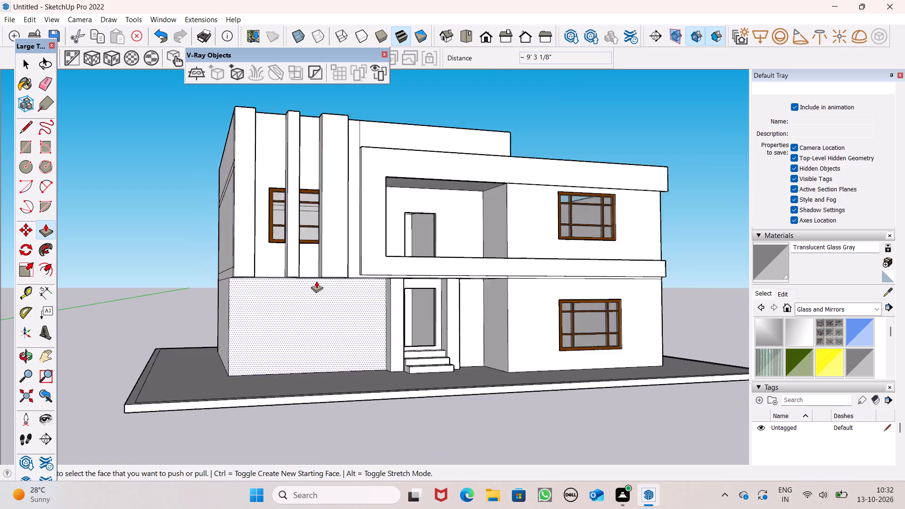
pyautogui.scroll(-3, 316, 281)
pyautogui.moveTo(328, 276); pyautogui.dragTo(273, 391, button='middle')
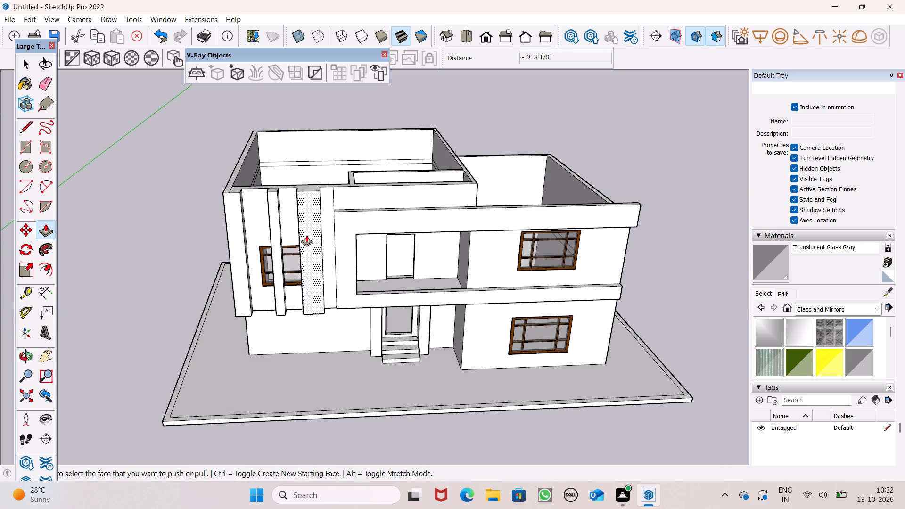
pyautogui.scroll(1, 322, 203)
pyautogui.moveTo(322, 202); pyautogui.dragTo(410, 221, button='middle')
pyautogui.moveTo(369, 272); pyautogui.dragTo(343, 287, button='middle')
pyautogui.scroll(2, 343, 287)
pyautogui.scroll(-1, 317, 305)
pyautogui.scroll(4, 318, 305)
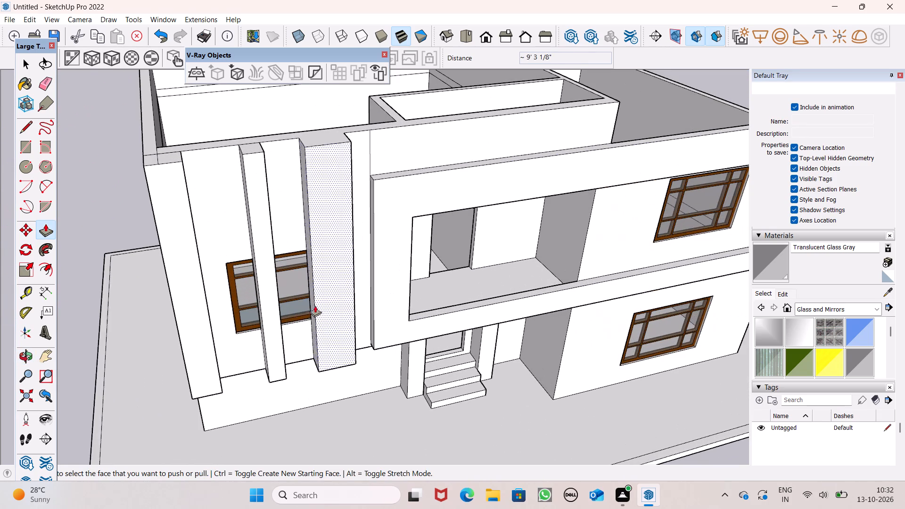
pyautogui.moveTo(313, 321); pyautogui.dragTo(308, 324)
pyautogui.scroll(-3, 342, 292)
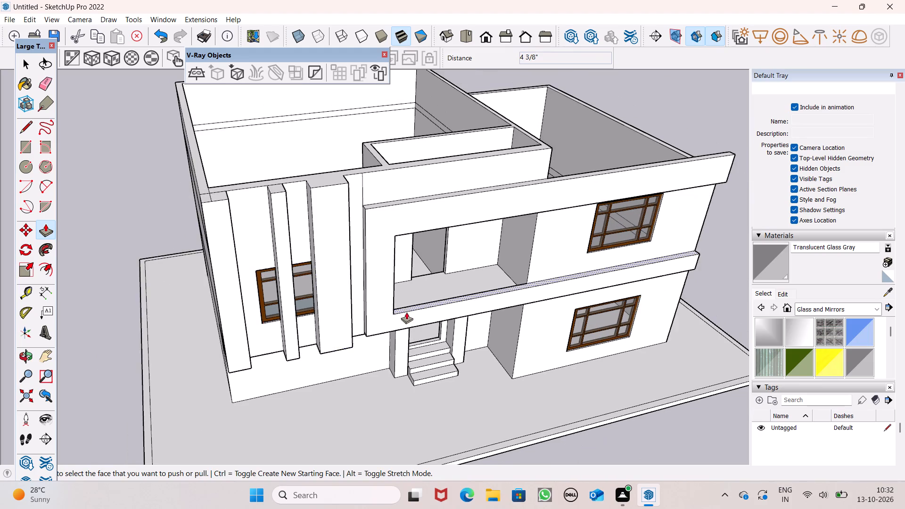
pyautogui.moveTo(406, 312); pyautogui.dragTo(254, 287, button='middle')
pyautogui.scroll(3, 300, 264)
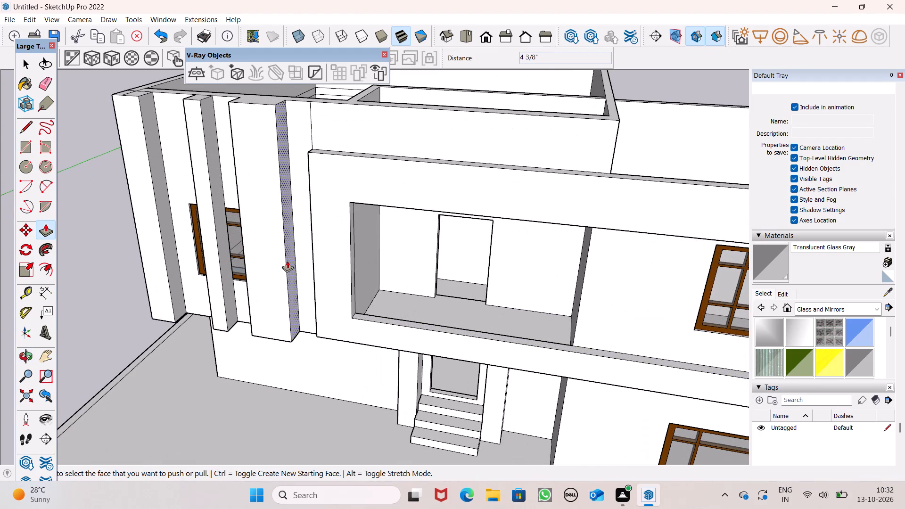
pyautogui.moveTo(290, 259); pyautogui.dragTo(297, 263)
pyautogui.scroll(-5, 320, 260)
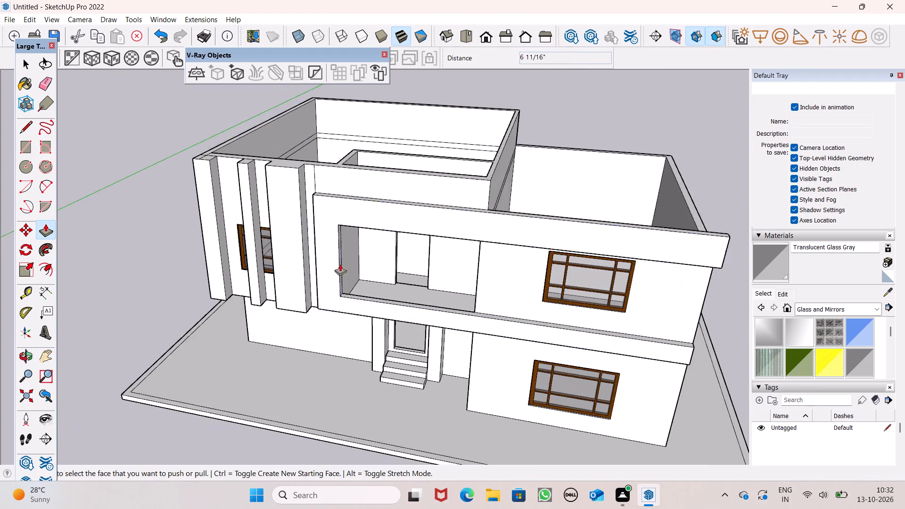
# Divide the wide fin's front face into three vertical strips with two full-height 17' lines.
pyautogui.moveTo(341, 263); pyautogui.dragTo(437, 226, button='middle')
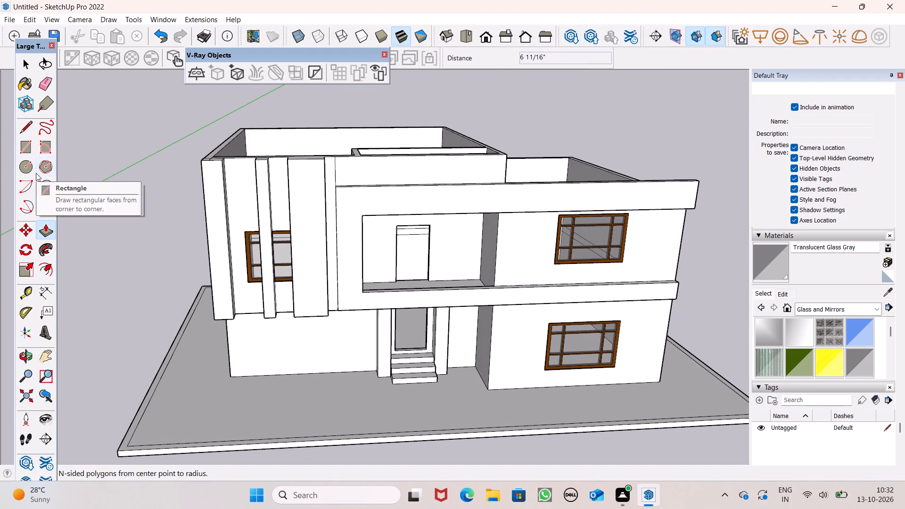
pyautogui.click(33, 128)
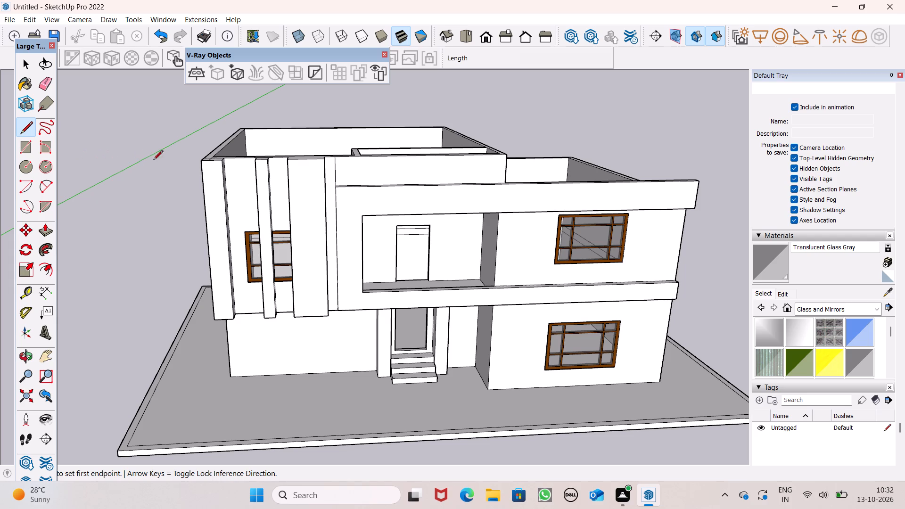
pyautogui.moveTo(321, 179); pyautogui.dragTo(354, 198, button='middle')
pyautogui.scroll(7, 309, 195)
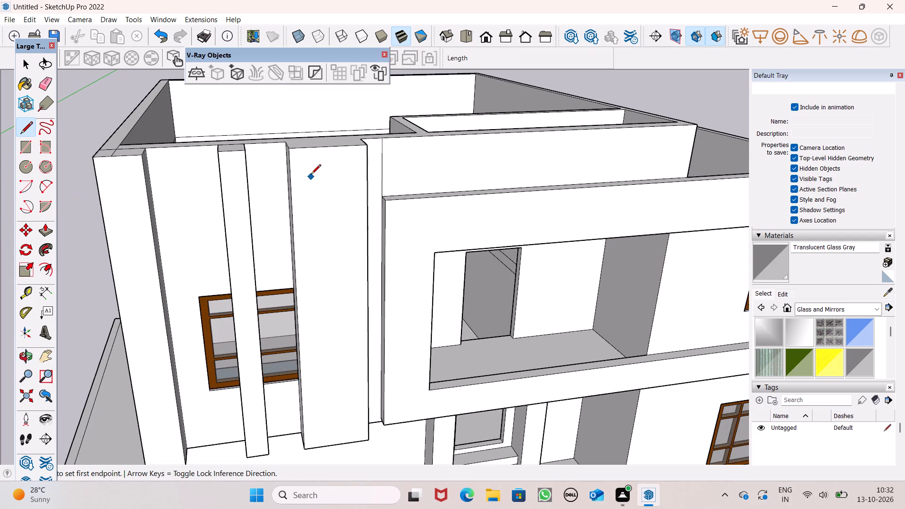
pyautogui.click(322, 149)
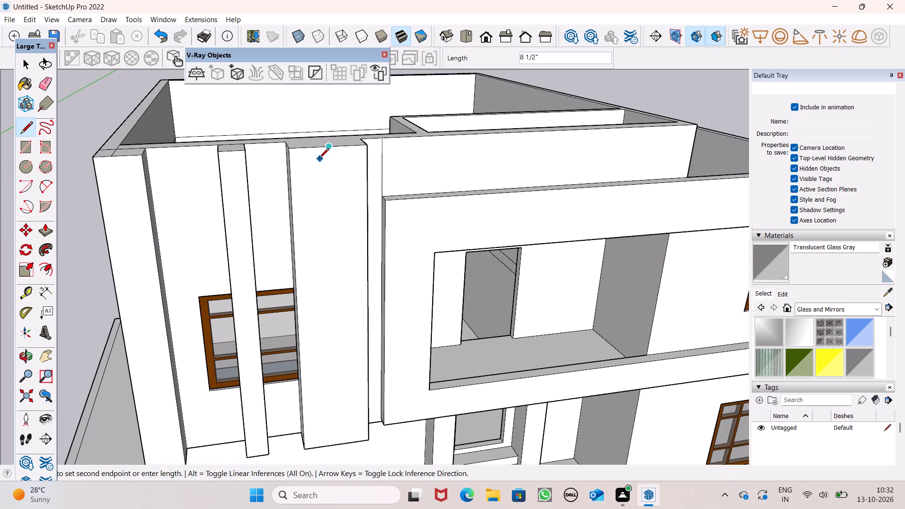
pyautogui.press('space')
pyautogui.click(27, 127)
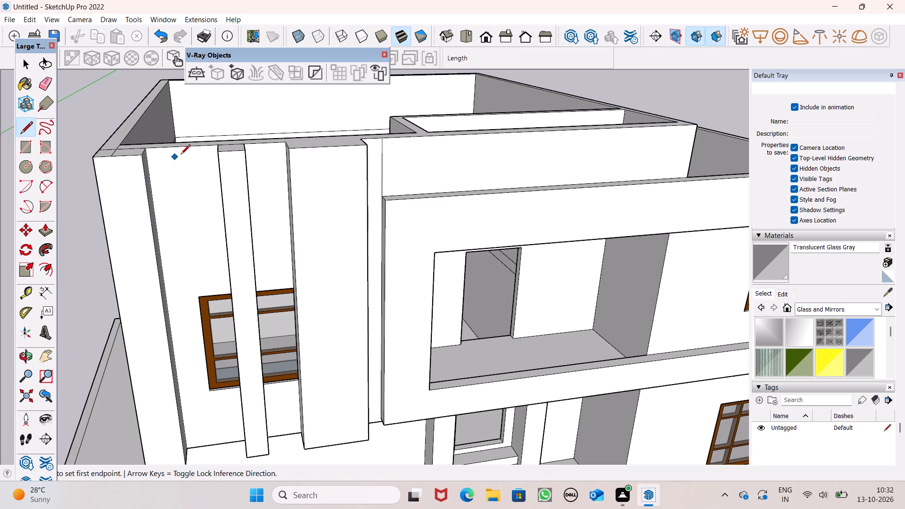
pyautogui.click(317, 148)
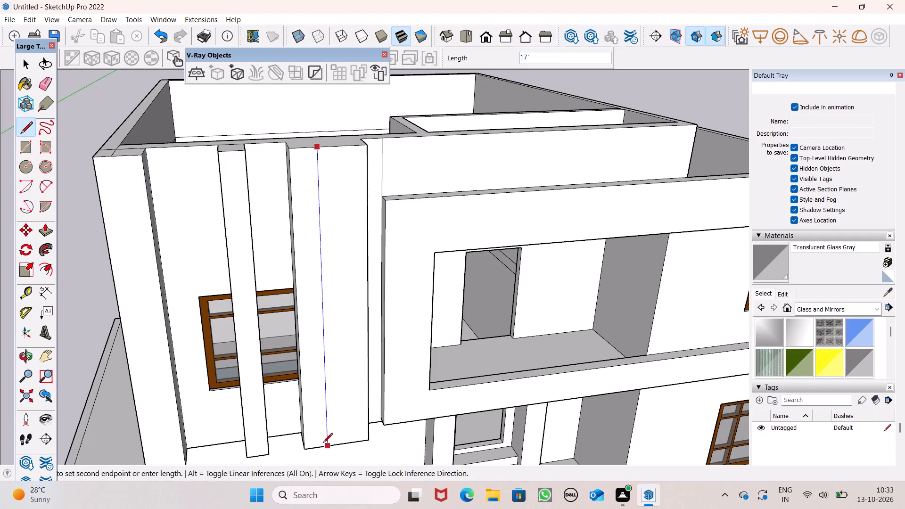
pyautogui.click(325, 450)
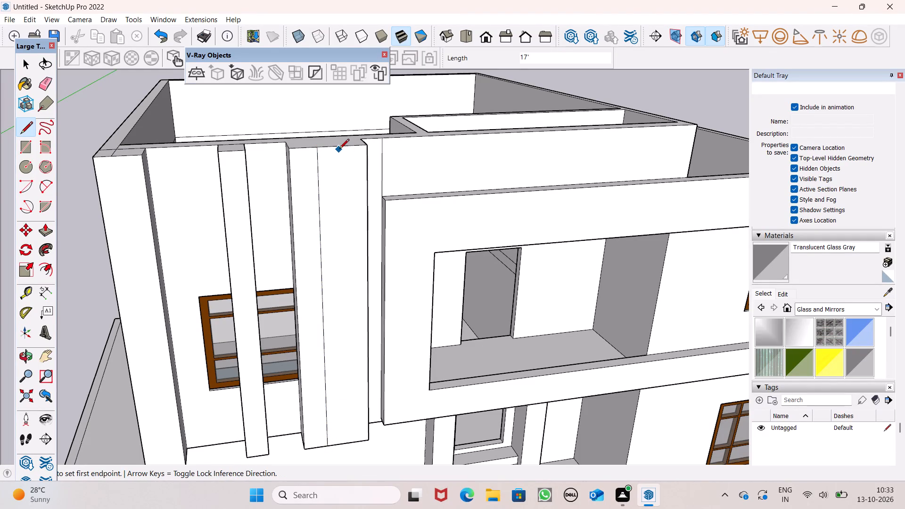
pyautogui.click(343, 149)
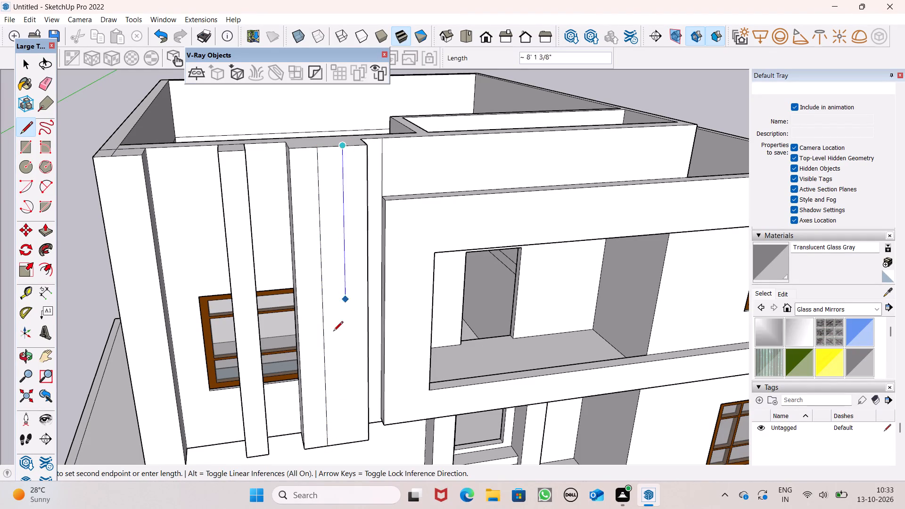
pyautogui.moveTo(344, 445); pyautogui.dragTo(347, 433)
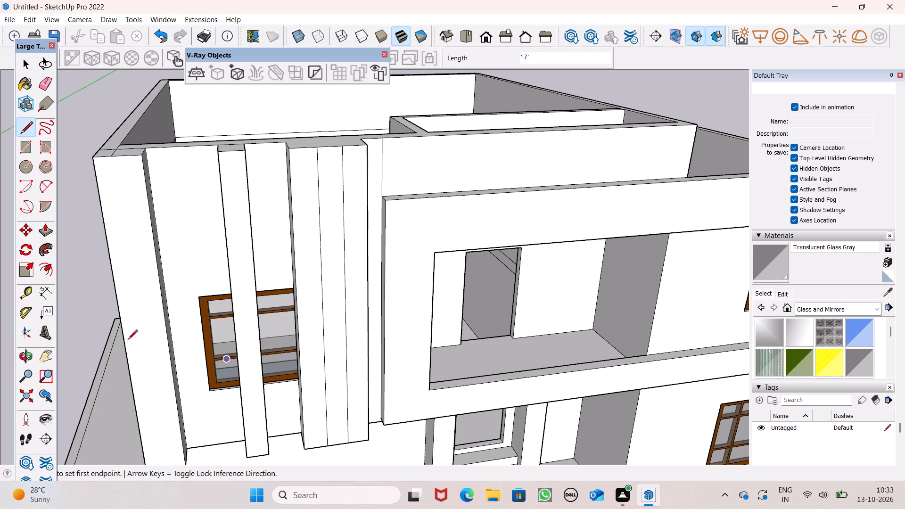
# Extrude the middle strip of the wide fin's front face outward about 7 1/8".
pyautogui.click(48, 231)
pyautogui.scroll(1, 204, 313)
pyautogui.moveTo(209, 323); pyautogui.dragTo(259, 370, button='middle')
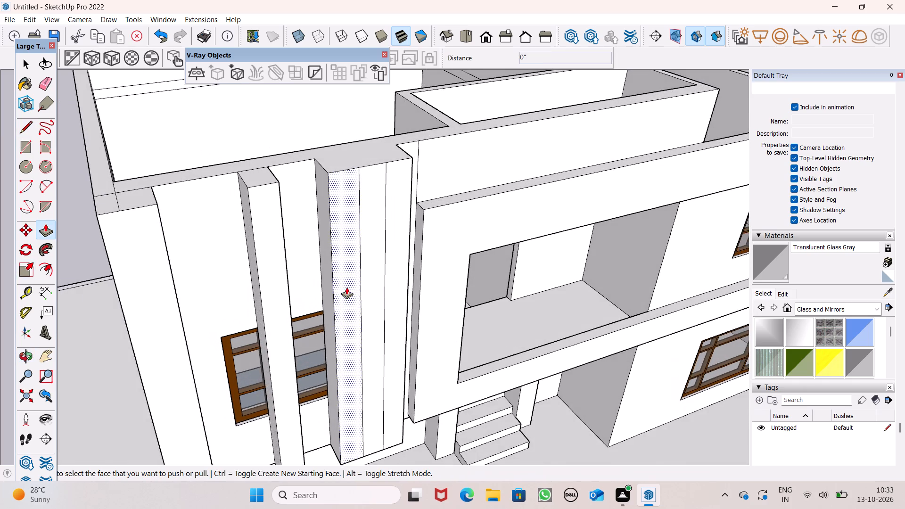
pyautogui.scroll(2, 357, 283)
pyautogui.moveTo(376, 285); pyautogui.dragTo(377, 293)
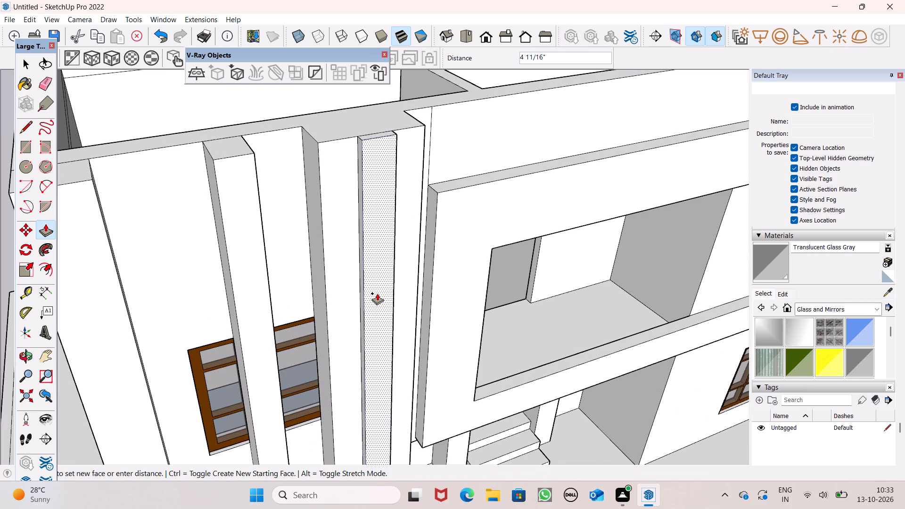
pyautogui.moveTo(377, 293); pyautogui.dragTo(377, 298)
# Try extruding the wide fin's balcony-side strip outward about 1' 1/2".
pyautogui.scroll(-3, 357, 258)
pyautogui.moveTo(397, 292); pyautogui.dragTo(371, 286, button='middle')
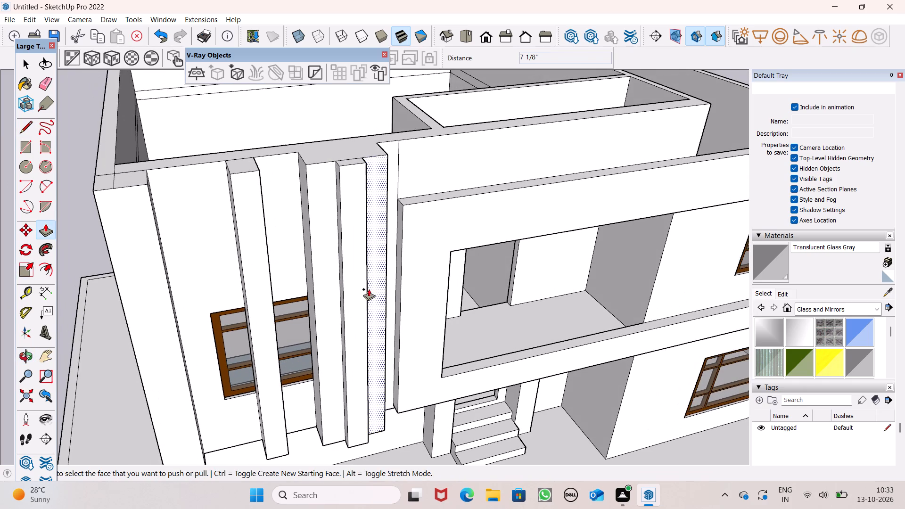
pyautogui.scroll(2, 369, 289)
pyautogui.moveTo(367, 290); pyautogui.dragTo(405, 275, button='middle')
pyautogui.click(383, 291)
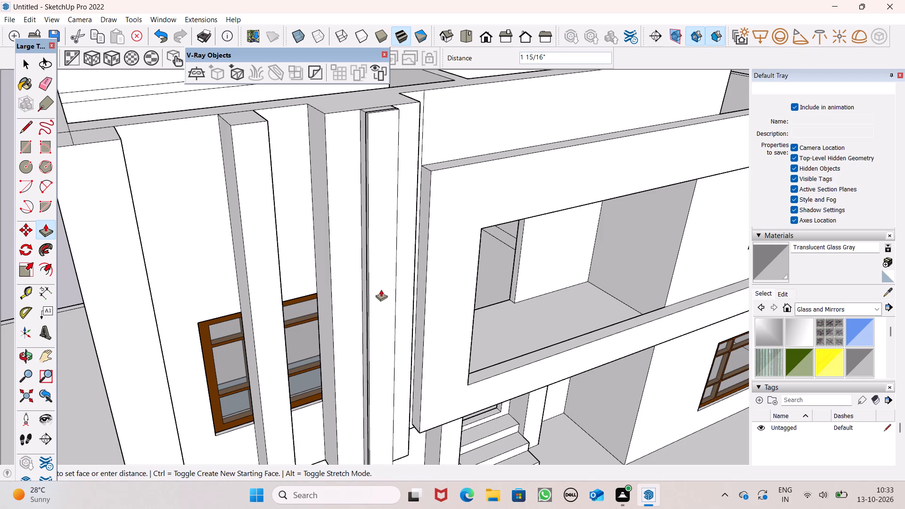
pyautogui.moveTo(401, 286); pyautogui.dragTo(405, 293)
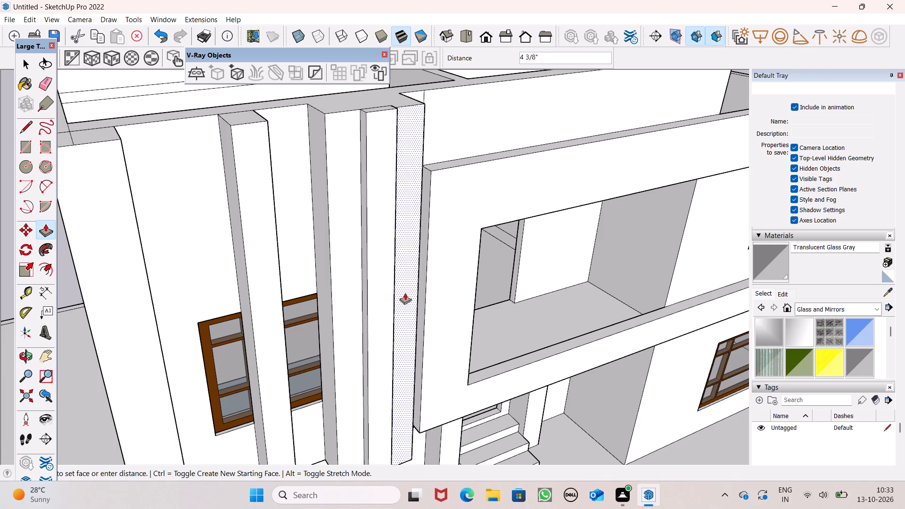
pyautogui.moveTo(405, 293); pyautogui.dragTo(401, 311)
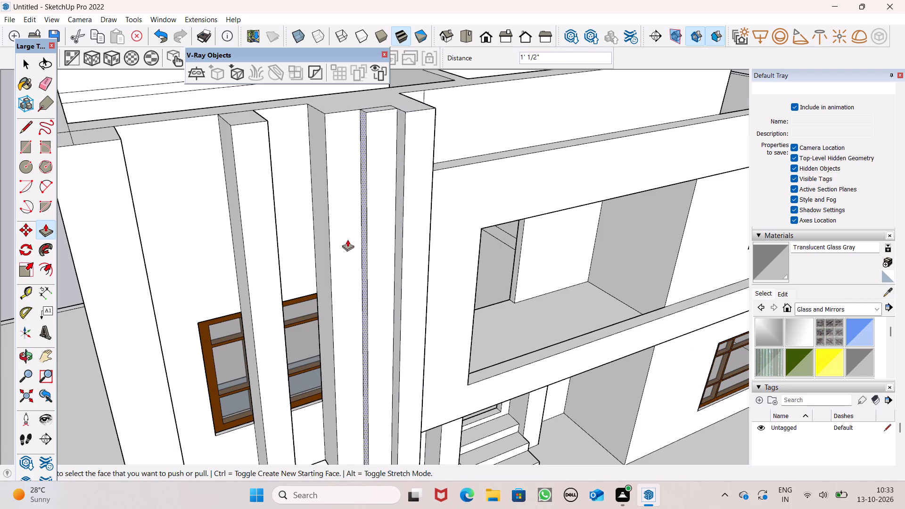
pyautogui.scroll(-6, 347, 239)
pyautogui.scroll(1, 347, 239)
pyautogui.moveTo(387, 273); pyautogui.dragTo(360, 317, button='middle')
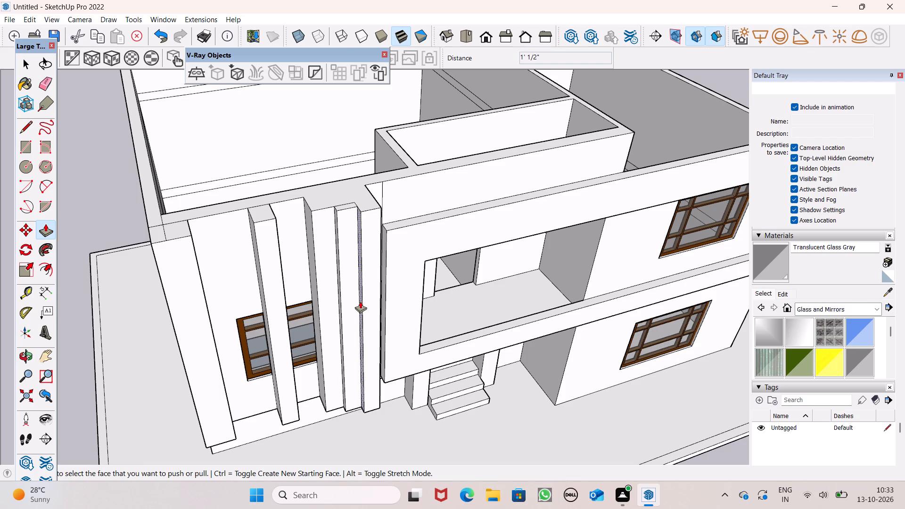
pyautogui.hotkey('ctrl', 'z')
# Extrude the wide fin's balcony-side strip outward about 8 11/16", beyond the middle strip.
pyautogui.moveTo(370, 259); pyautogui.dragTo(411, 275, button='middle')
pyautogui.scroll(8, 347, 276)
pyautogui.moveTo(387, 283); pyautogui.dragTo(381, 281)
pyautogui.moveTo(406, 287); pyautogui.dragTo(414, 295)
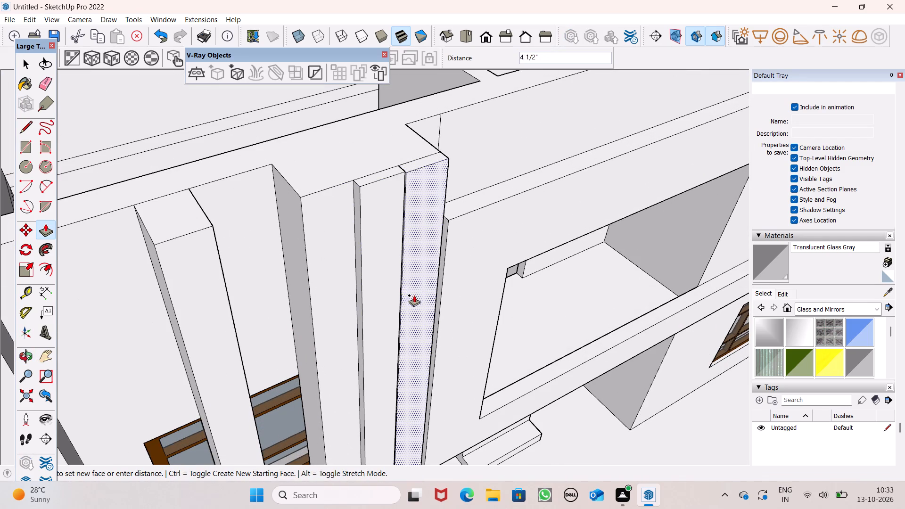
pyautogui.moveTo(414, 295); pyautogui.dragTo(418, 305)
pyautogui.moveTo(403, 328); pyautogui.dragTo(343, 285, button='middle')
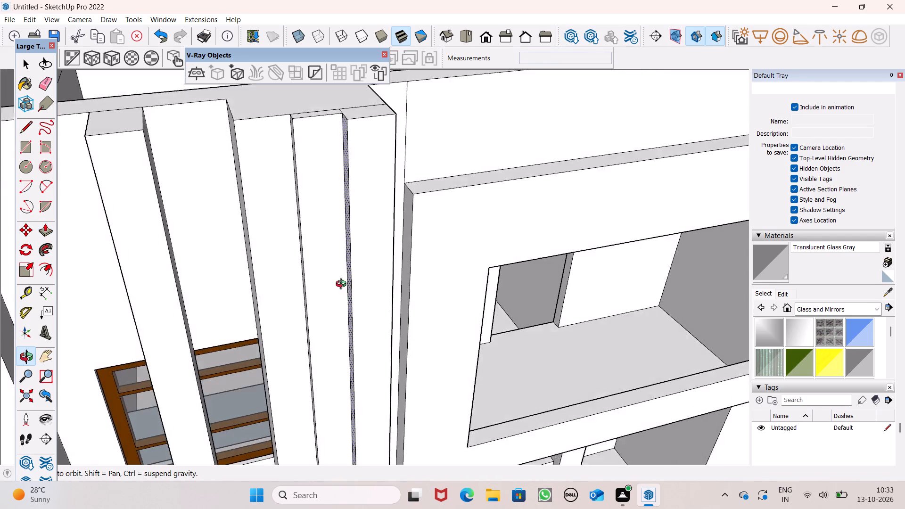
pyautogui.moveTo(343, 285); pyautogui.dragTo(371, 227, button='middle')
pyautogui.scroll(-6, 285, 285)
pyautogui.moveTo(264, 312); pyautogui.dragTo(129, 311, button='middle')
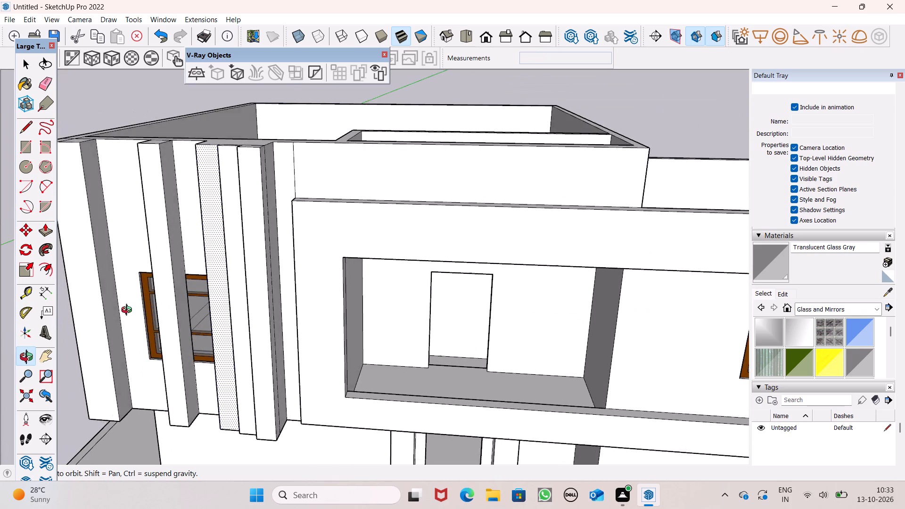
pyautogui.moveTo(129, 311); pyautogui.dragTo(194, 290, button='middle')
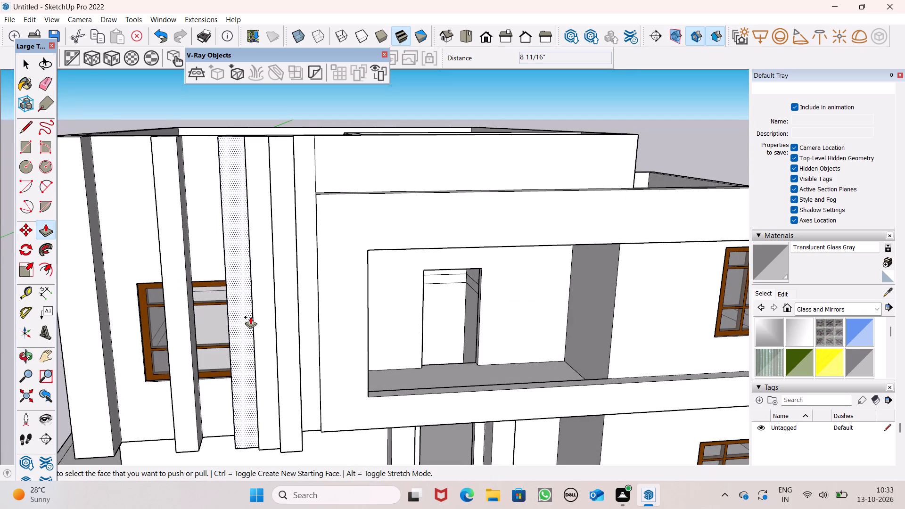
# Push the front face of the wide fin's balcony-side strip back about 2".
pyautogui.scroll(-2, 306, 316)
pyautogui.moveTo(315, 327); pyautogui.dragTo(398, 438, button='middle')
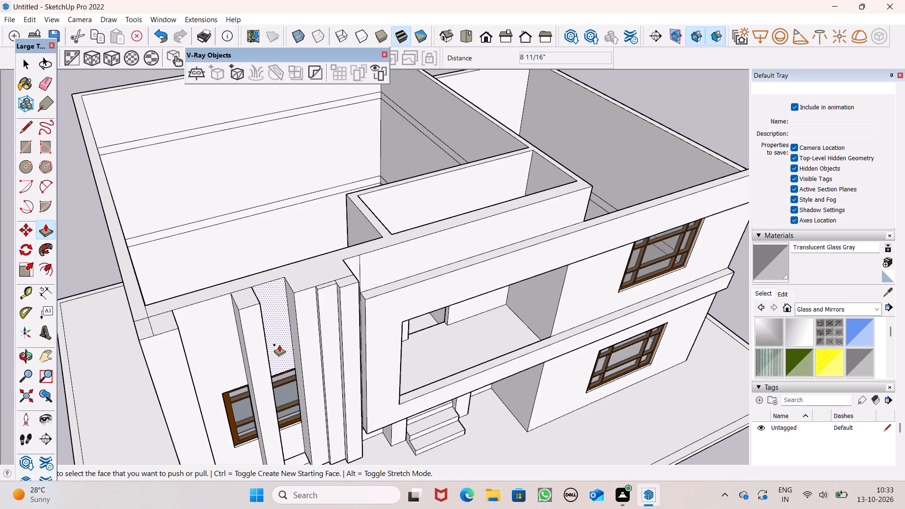
pyautogui.moveTo(279, 345); pyautogui.dragTo(320, 233, button='middle')
pyautogui.scroll(1, 338, 266)
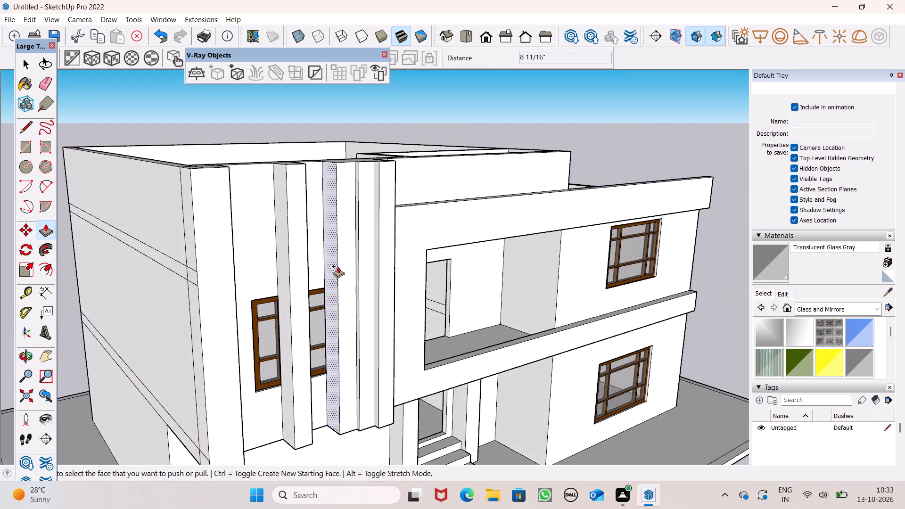
pyautogui.scroll(4, 338, 266)
pyautogui.scroll(-1, 369, 302)
pyautogui.scroll(1, 369, 303)
pyautogui.scroll(-1, 393, 316)
pyautogui.scroll(5, 393, 316)
pyautogui.moveTo(409, 313); pyautogui.dragTo(405, 312)
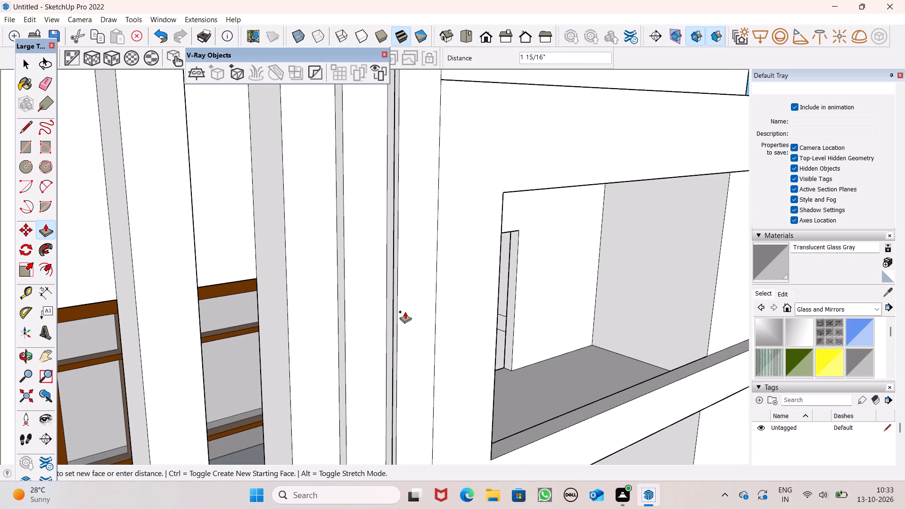
pyautogui.moveTo(405, 312); pyautogui.dragTo(406, 312)
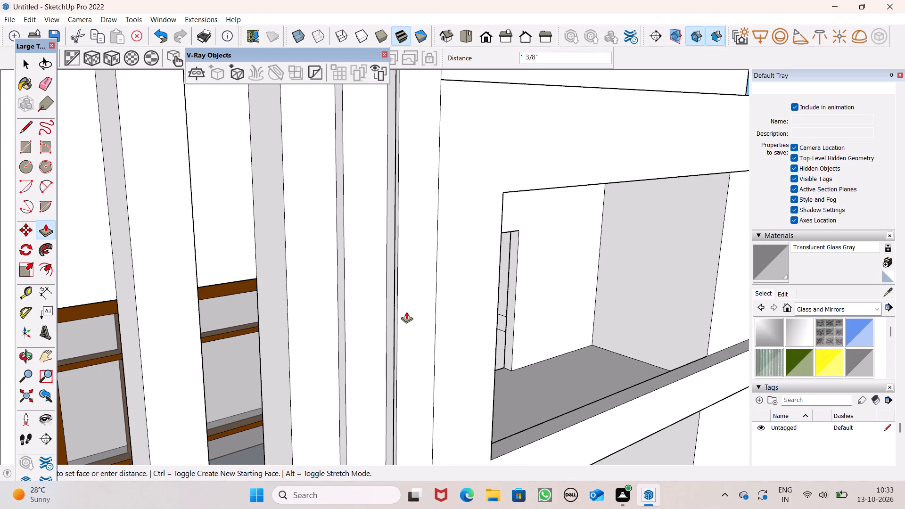
pyautogui.moveTo(406, 312); pyautogui.dragTo(403, 316)
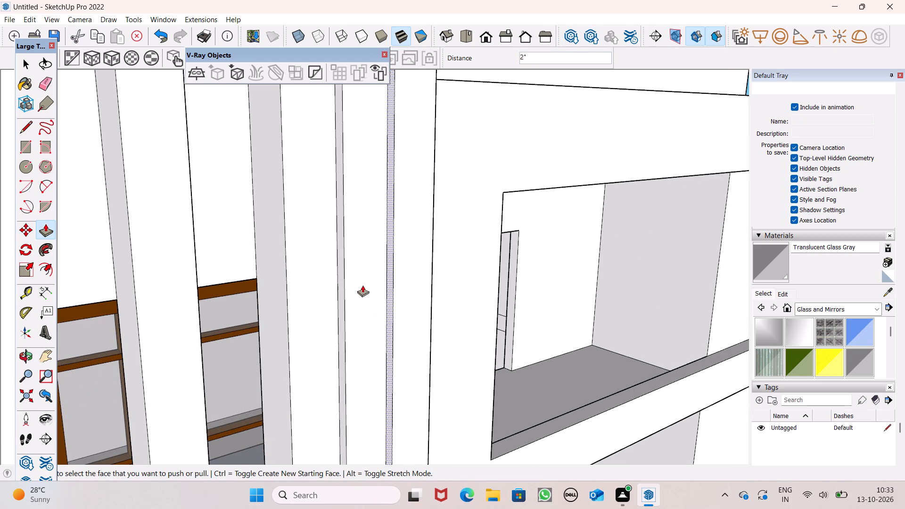
# Push the front face of the wide fin's middle strip back about 13/16".
pyautogui.click(355, 296)
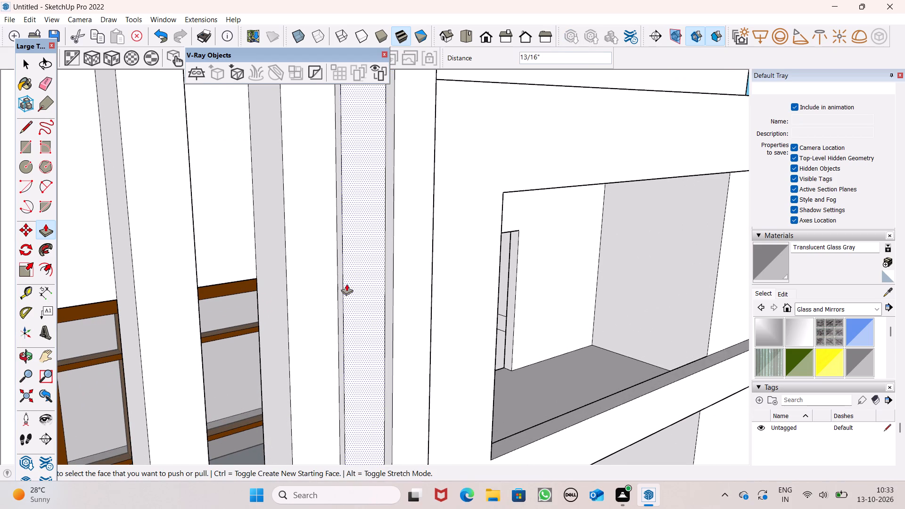
# Extrude the fin-side jamb of the upper balcony opening into the opening by about 1' 5 3/8".
pyautogui.scroll(-6, 350, 284)
pyautogui.scroll(-3, 387, 296)
pyautogui.moveTo(408, 320); pyautogui.dragTo(327, 318, button='middle')
pyautogui.scroll(-6, 334, 297)
pyautogui.moveTo(345, 302); pyautogui.dragTo(294, 297, button='middle')
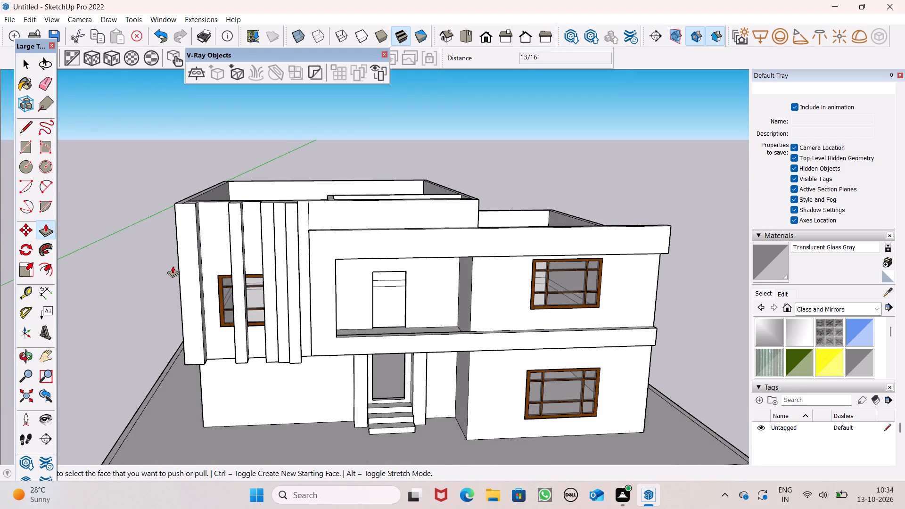
pyautogui.scroll(-1, 173, 266)
pyautogui.moveTo(494, 329); pyautogui.dragTo(423, 314, button='middle')
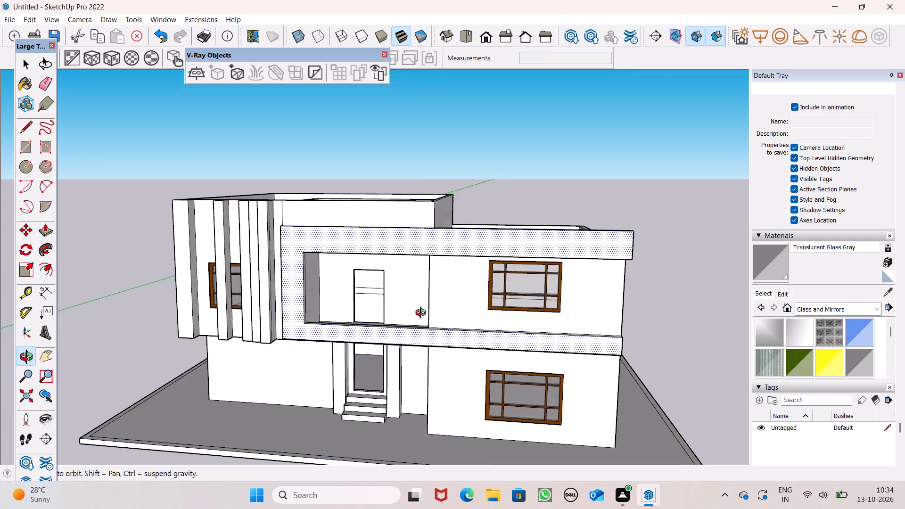
pyautogui.moveTo(423, 314); pyautogui.dragTo(474, 312, button='middle')
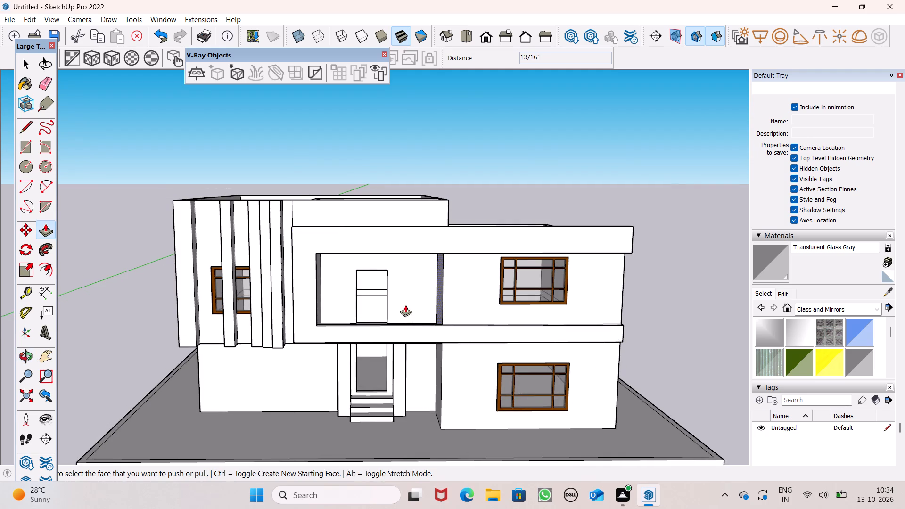
pyautogui.scroll(-2, 405, 304)
pyautogui.moveTo(428, 328); pyautogui.dragTo(437, 431, button='middle')
pyautogui.scroll(1, 444, 405)
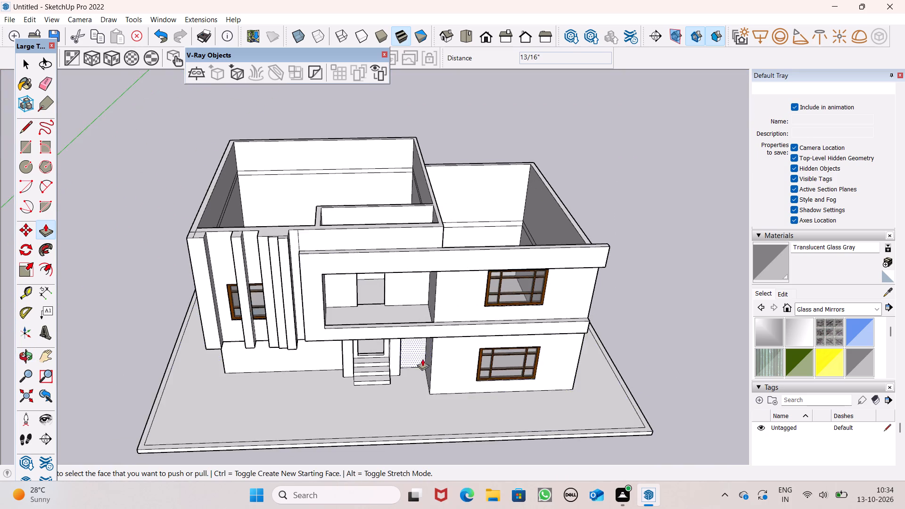
pyautogui.scroll(6, 422, 353)
pyautogui.moveTo(413, 314); pyautogui.dragTo(298, 317, button='middle')
pyautogui.scroll(6, 201, 282)
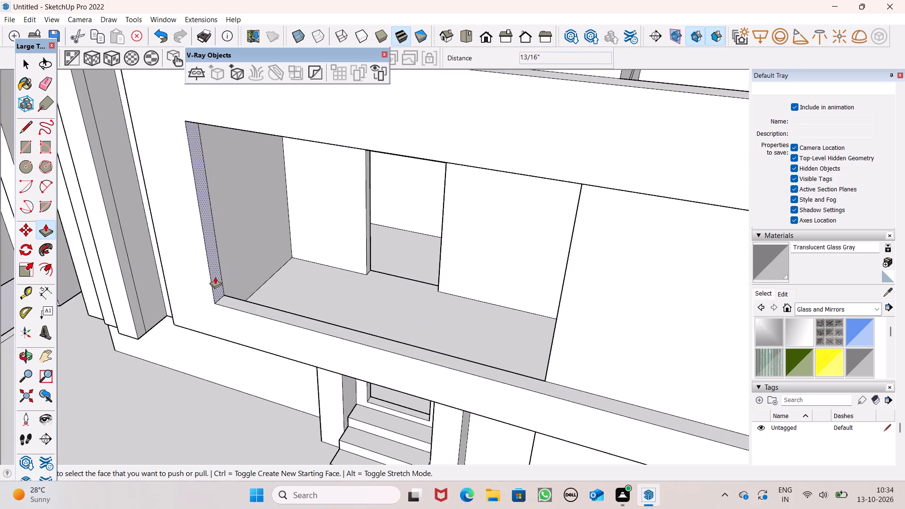
pyautogui.moveTo(215, 277); pyautogui.dragTo(243, 290)
# Examine the balcony opening, its side frame, floor and front ledge from several angles.
pyautogui.scroll(-3, 250, 287)
pyautogui.moveTo(304, 333); pyautogui.dragTo(357, 258, button='middle')
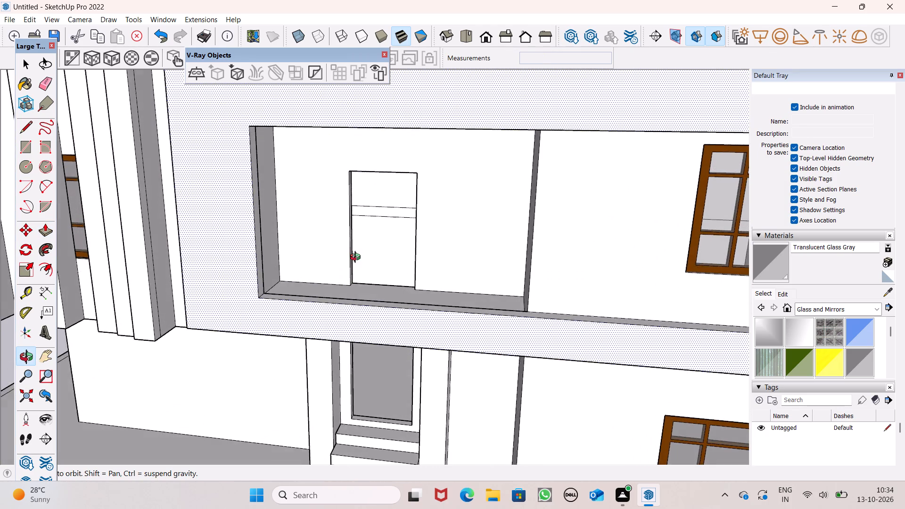
pyautogui.moveTo(357, 258); pyautogui.dragTo(358, 257, button='middle')
pyautogui.scroll(-2, 286, 273)
pyautogui.moveTo(385, 287); pyautogui.dragTo(466, 318, button='middle')
pyautogui.middleClick(467, 320)
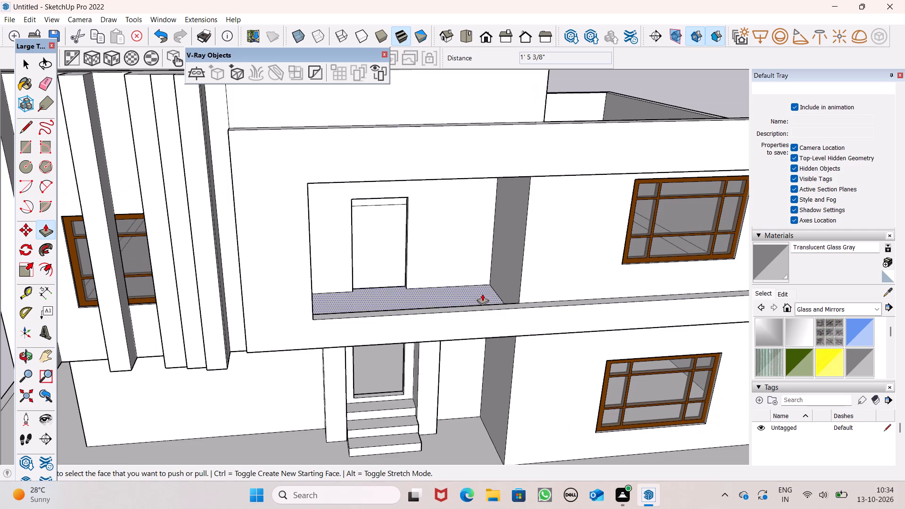
pyautogui.moveTo(479, 282); pyautogui.dragTo(419, 268, button='middle')
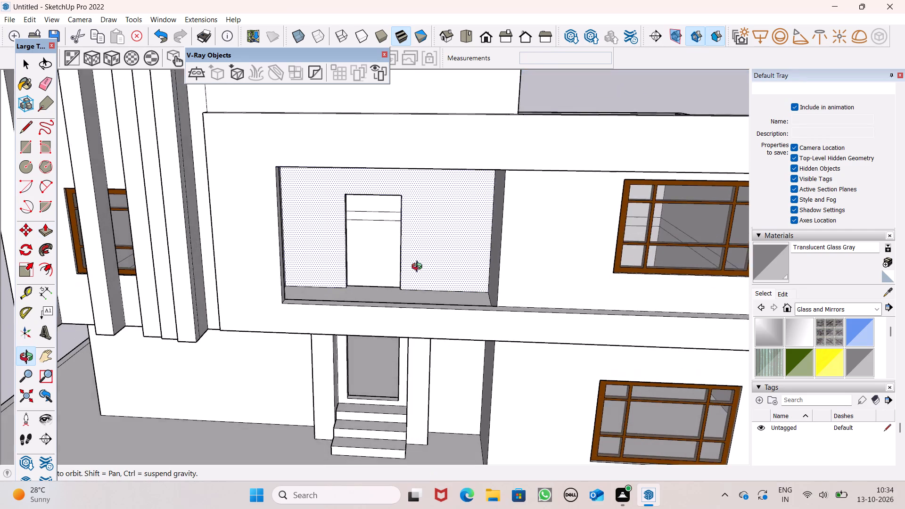
pyautogui.moveTo(419, 268); pyautogui.dragTo(358, 287, button='middle')
pyautogui.scroll(1, 358, 287)
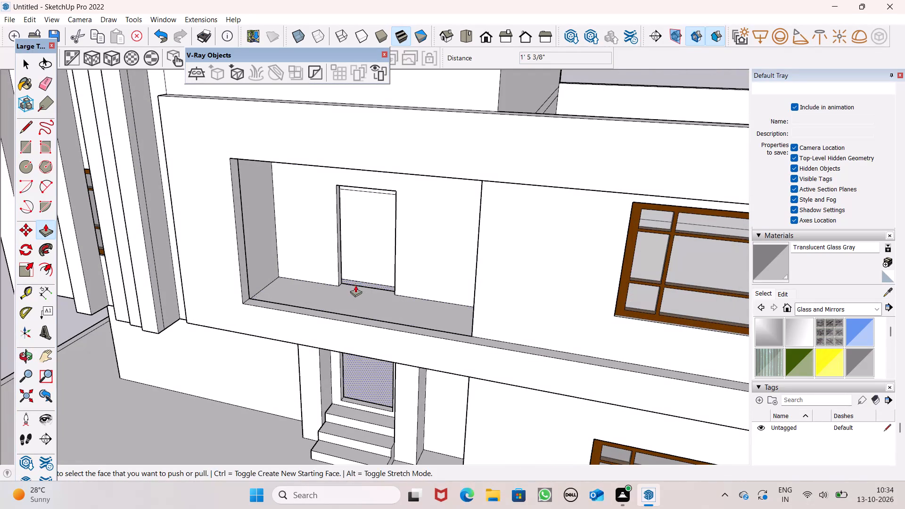
pyautogui.moveTo(358, 291); pyautogui.dragTo(537, 356, button='middle')
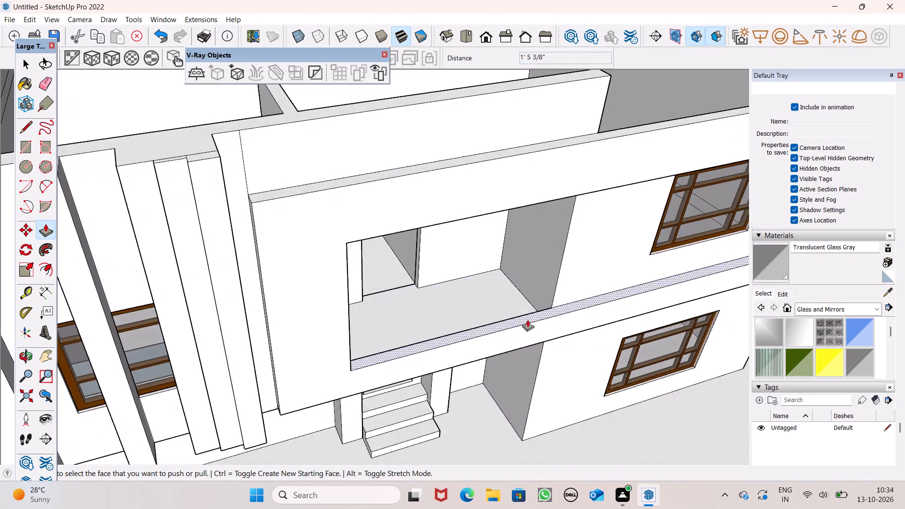
pyautogui.scroll(7, 525, 314)
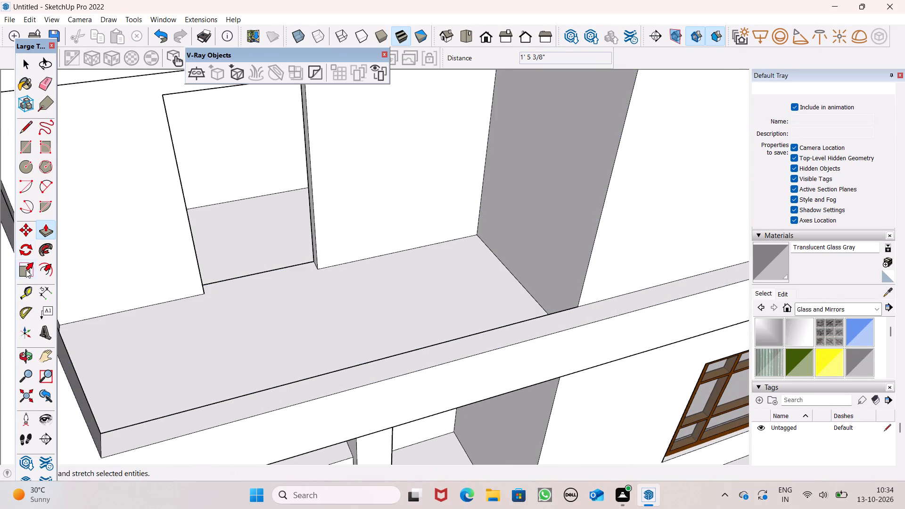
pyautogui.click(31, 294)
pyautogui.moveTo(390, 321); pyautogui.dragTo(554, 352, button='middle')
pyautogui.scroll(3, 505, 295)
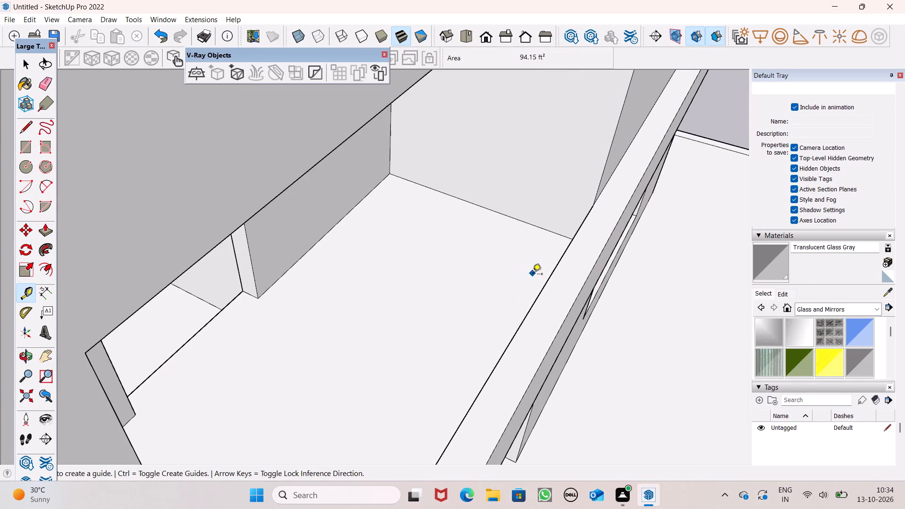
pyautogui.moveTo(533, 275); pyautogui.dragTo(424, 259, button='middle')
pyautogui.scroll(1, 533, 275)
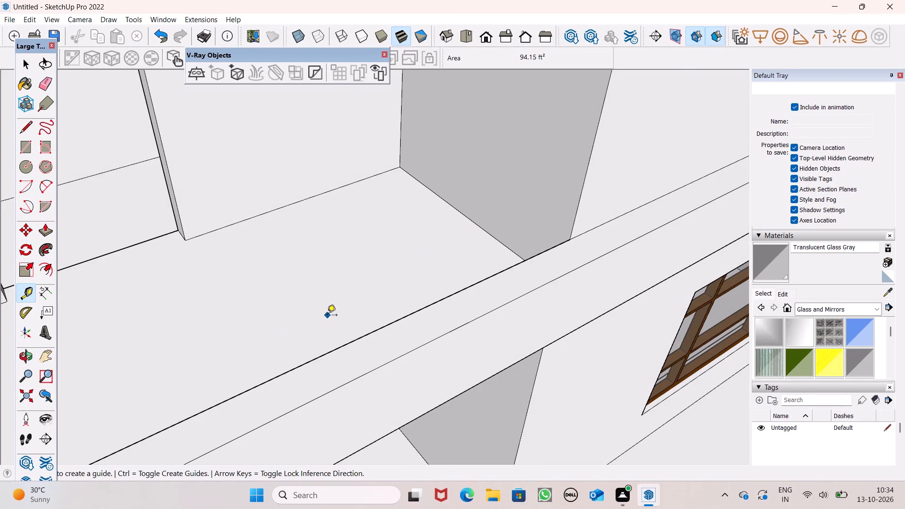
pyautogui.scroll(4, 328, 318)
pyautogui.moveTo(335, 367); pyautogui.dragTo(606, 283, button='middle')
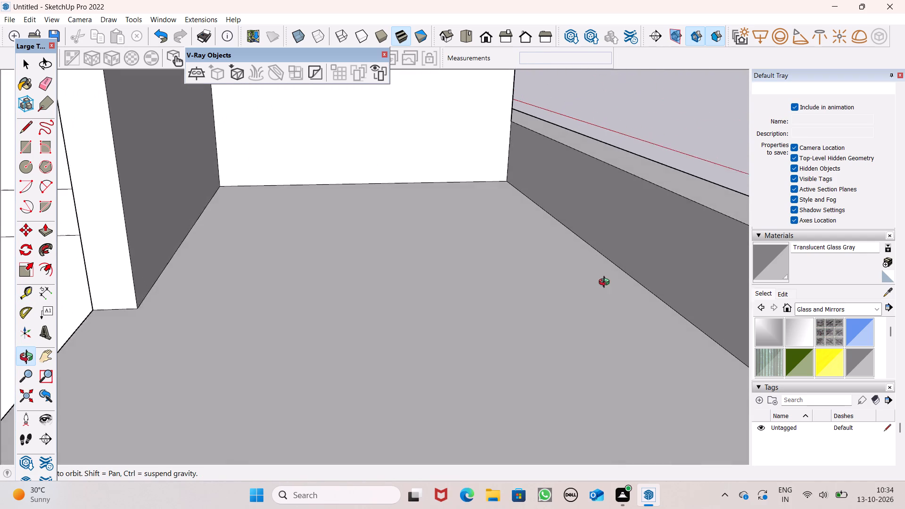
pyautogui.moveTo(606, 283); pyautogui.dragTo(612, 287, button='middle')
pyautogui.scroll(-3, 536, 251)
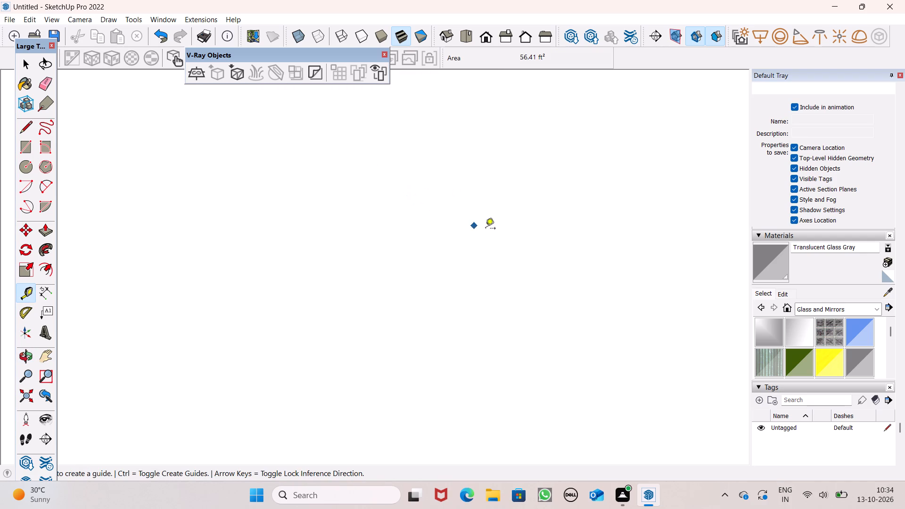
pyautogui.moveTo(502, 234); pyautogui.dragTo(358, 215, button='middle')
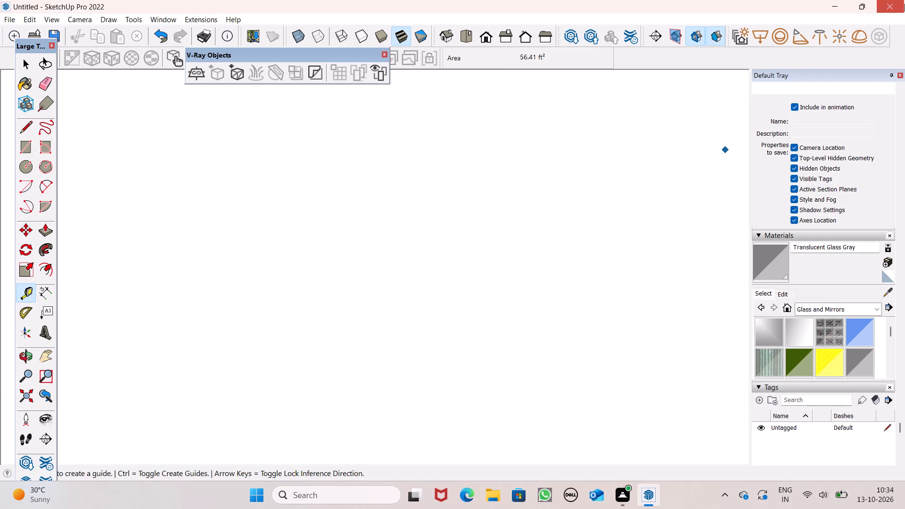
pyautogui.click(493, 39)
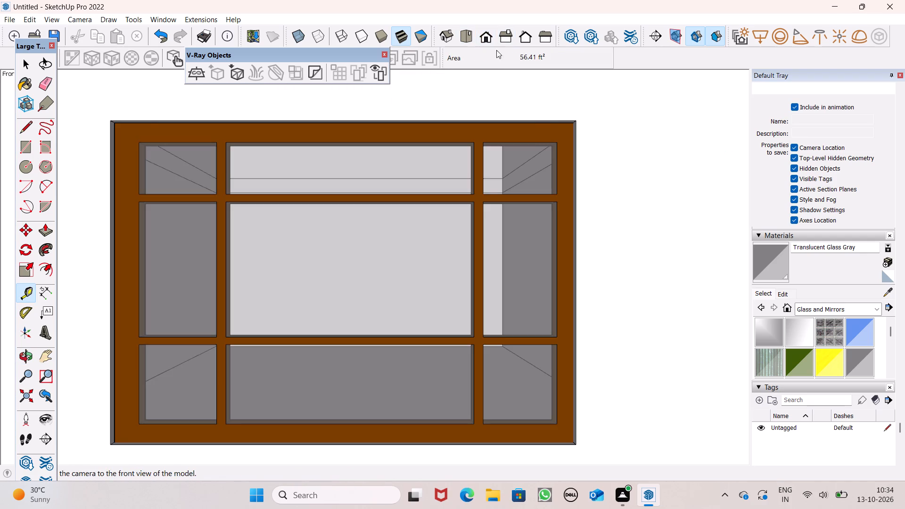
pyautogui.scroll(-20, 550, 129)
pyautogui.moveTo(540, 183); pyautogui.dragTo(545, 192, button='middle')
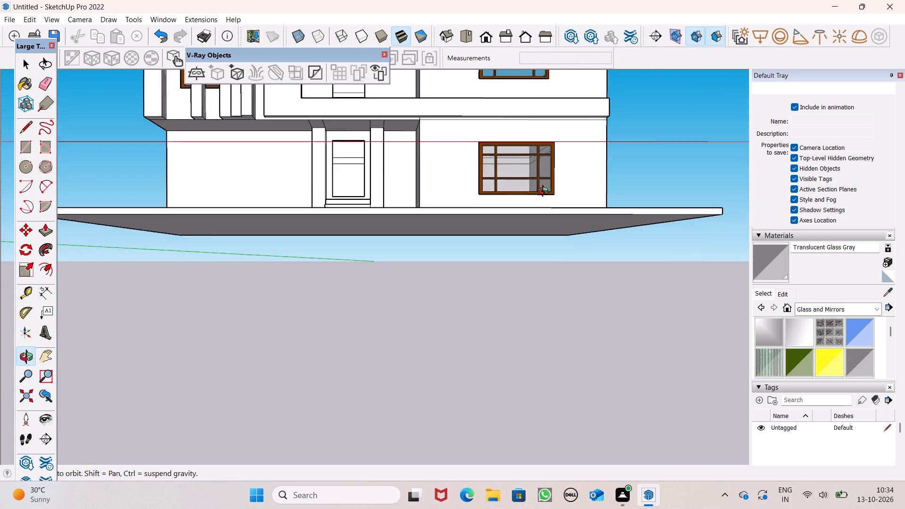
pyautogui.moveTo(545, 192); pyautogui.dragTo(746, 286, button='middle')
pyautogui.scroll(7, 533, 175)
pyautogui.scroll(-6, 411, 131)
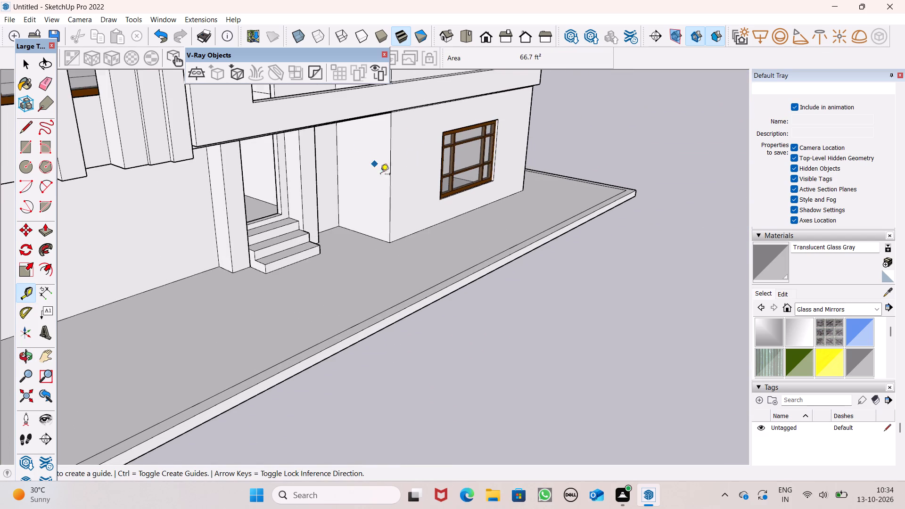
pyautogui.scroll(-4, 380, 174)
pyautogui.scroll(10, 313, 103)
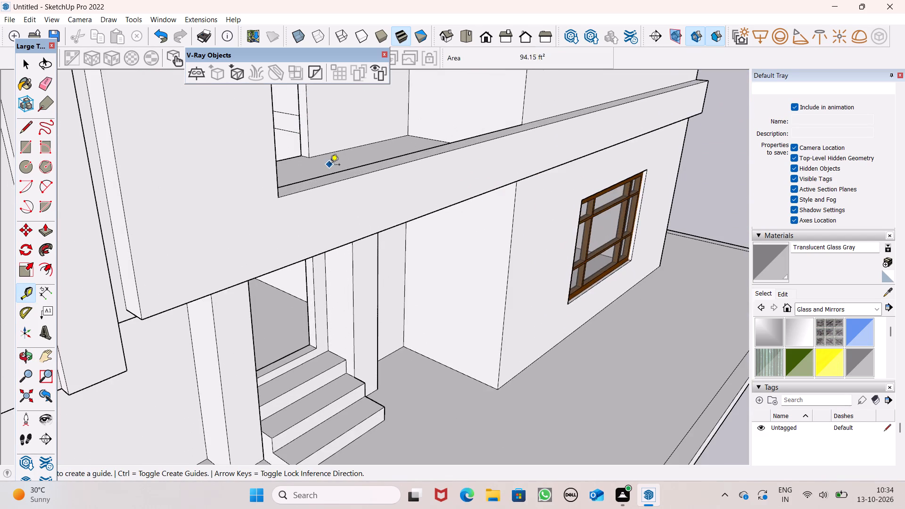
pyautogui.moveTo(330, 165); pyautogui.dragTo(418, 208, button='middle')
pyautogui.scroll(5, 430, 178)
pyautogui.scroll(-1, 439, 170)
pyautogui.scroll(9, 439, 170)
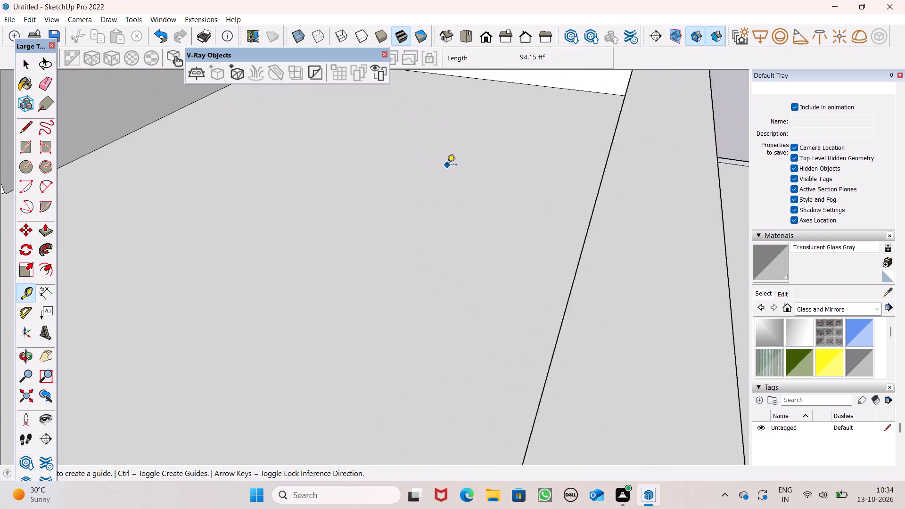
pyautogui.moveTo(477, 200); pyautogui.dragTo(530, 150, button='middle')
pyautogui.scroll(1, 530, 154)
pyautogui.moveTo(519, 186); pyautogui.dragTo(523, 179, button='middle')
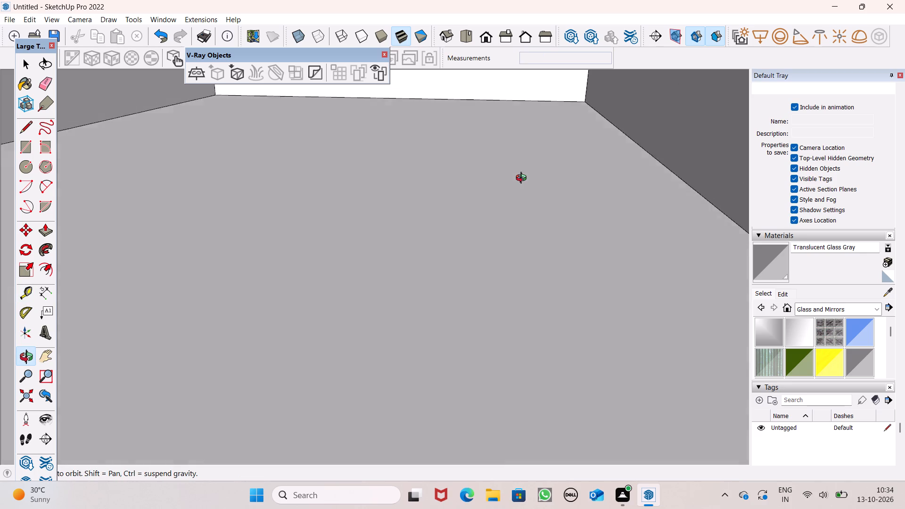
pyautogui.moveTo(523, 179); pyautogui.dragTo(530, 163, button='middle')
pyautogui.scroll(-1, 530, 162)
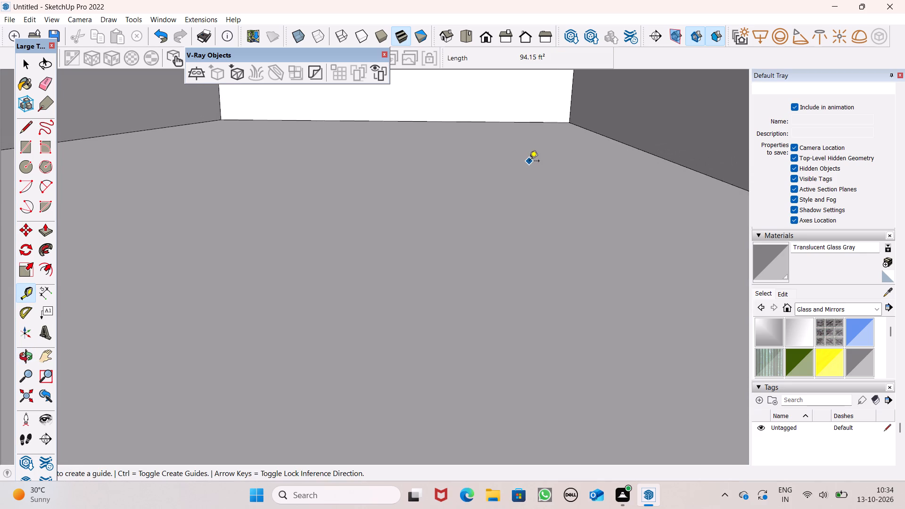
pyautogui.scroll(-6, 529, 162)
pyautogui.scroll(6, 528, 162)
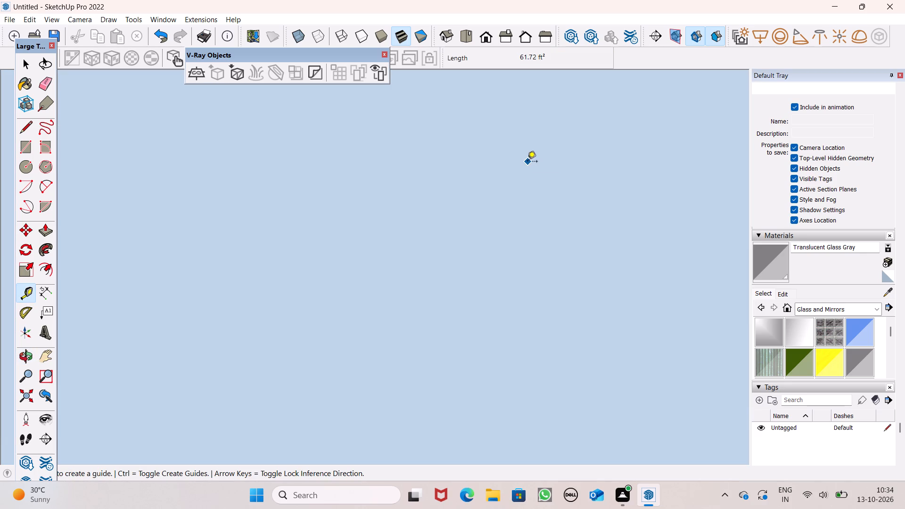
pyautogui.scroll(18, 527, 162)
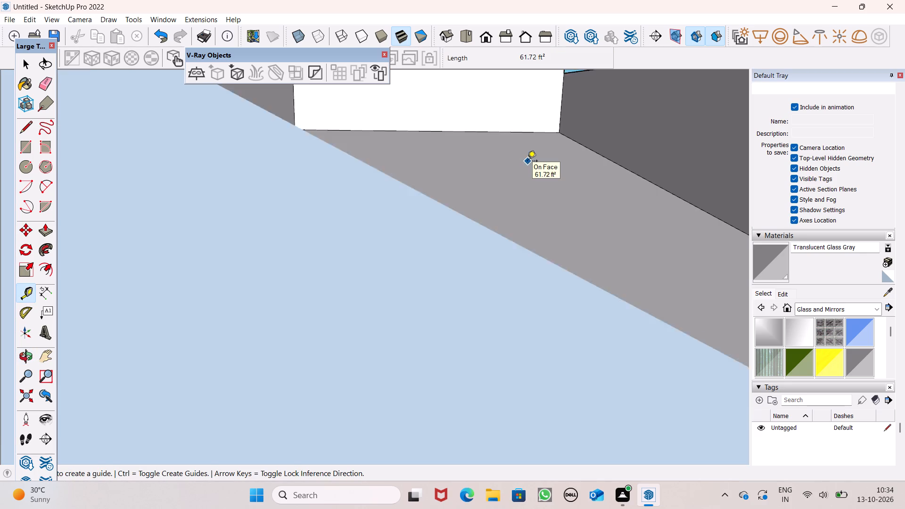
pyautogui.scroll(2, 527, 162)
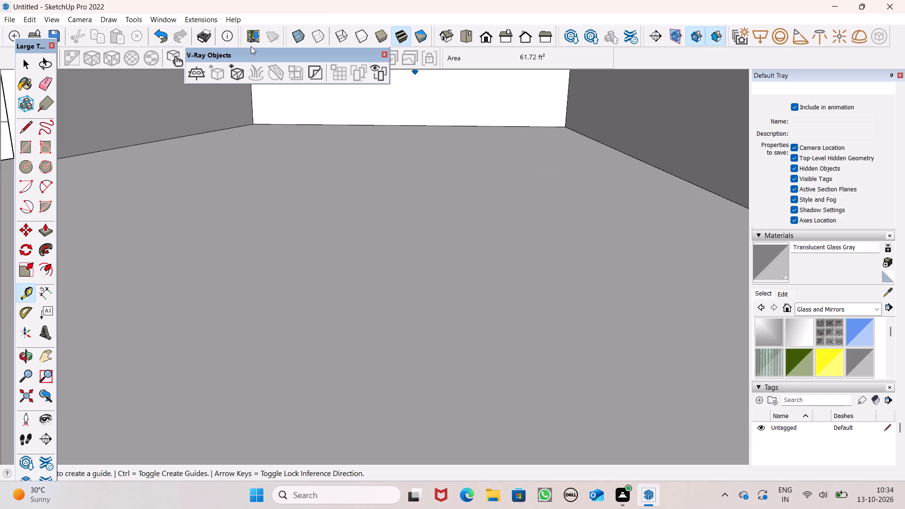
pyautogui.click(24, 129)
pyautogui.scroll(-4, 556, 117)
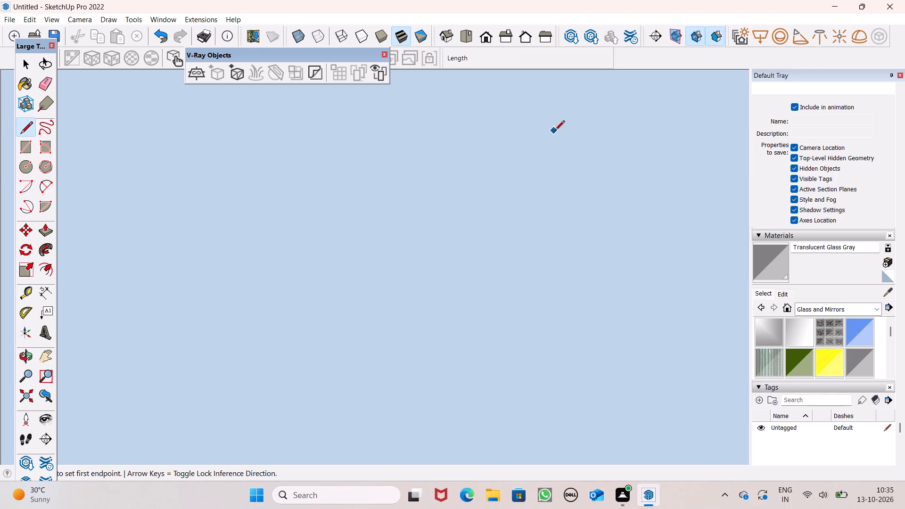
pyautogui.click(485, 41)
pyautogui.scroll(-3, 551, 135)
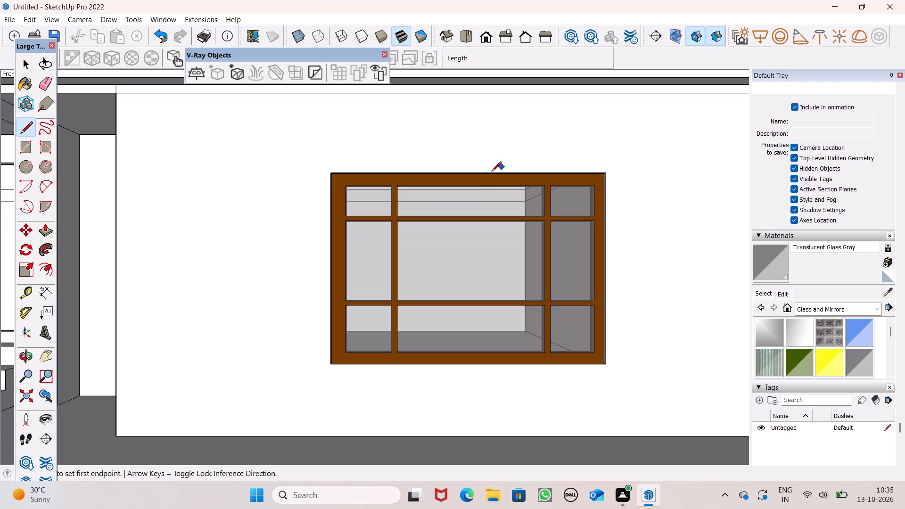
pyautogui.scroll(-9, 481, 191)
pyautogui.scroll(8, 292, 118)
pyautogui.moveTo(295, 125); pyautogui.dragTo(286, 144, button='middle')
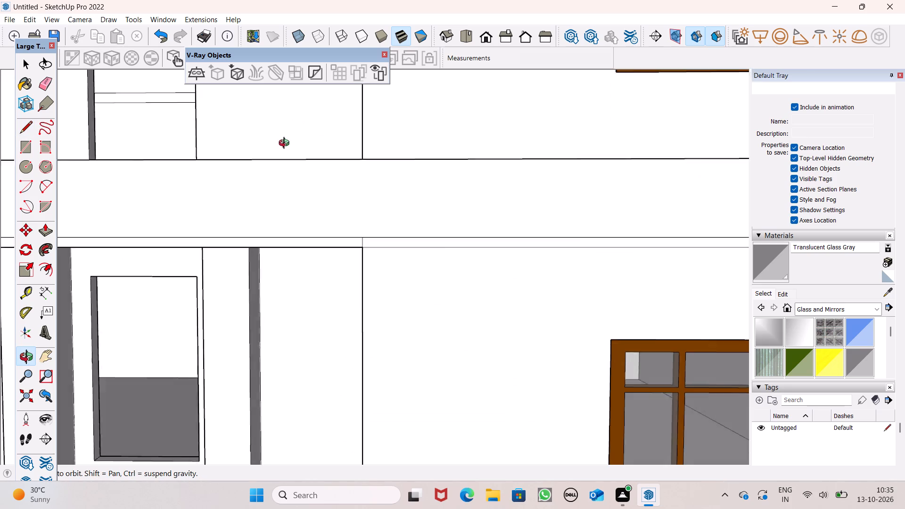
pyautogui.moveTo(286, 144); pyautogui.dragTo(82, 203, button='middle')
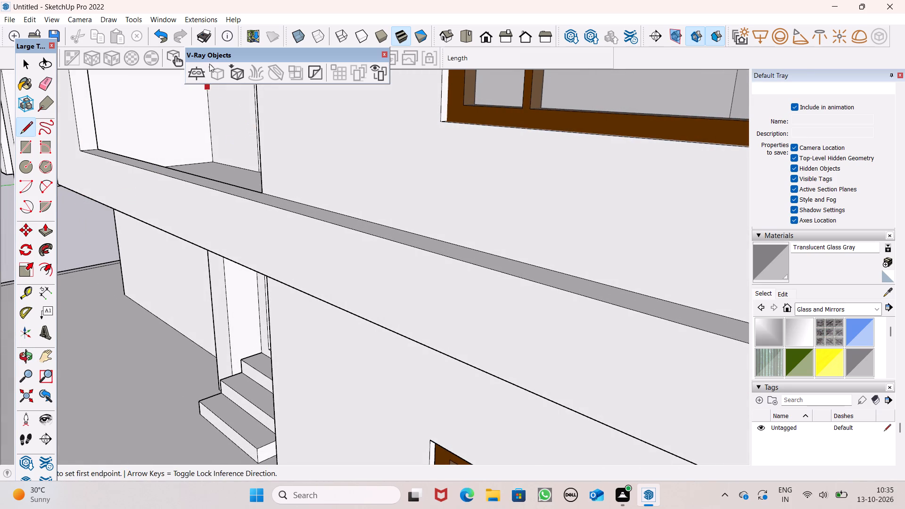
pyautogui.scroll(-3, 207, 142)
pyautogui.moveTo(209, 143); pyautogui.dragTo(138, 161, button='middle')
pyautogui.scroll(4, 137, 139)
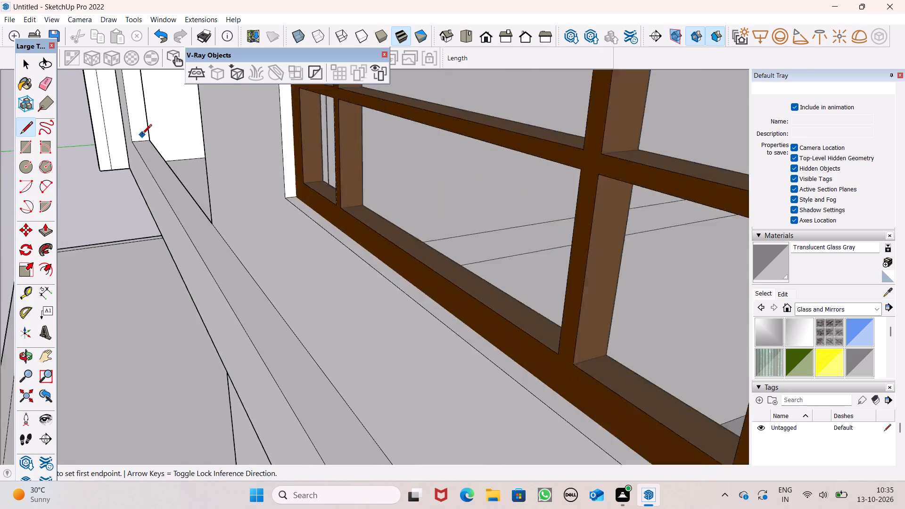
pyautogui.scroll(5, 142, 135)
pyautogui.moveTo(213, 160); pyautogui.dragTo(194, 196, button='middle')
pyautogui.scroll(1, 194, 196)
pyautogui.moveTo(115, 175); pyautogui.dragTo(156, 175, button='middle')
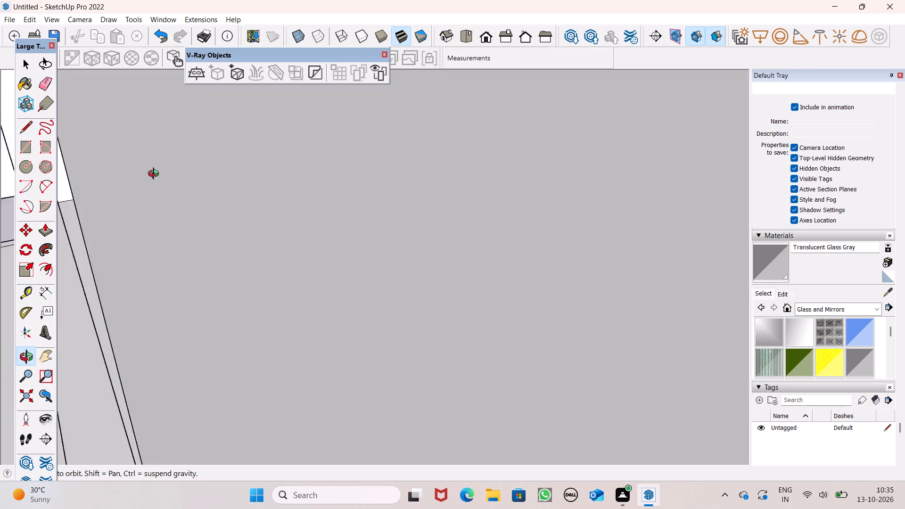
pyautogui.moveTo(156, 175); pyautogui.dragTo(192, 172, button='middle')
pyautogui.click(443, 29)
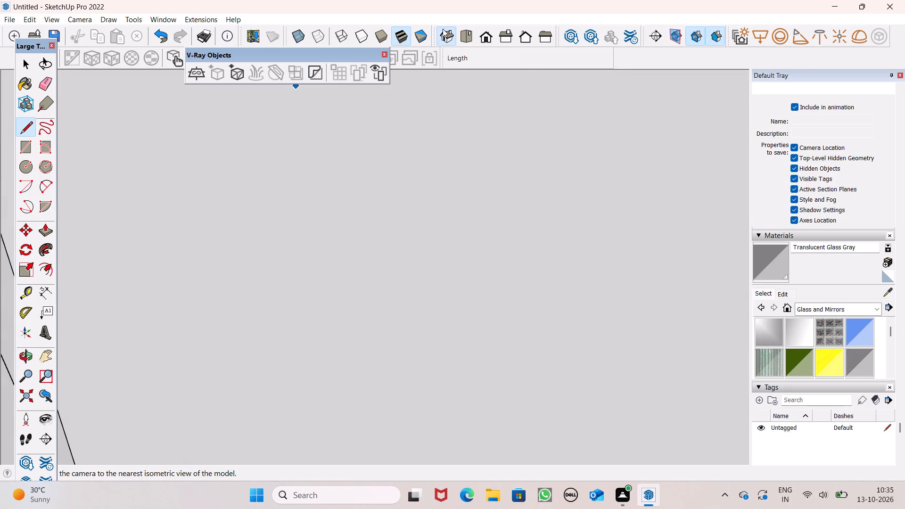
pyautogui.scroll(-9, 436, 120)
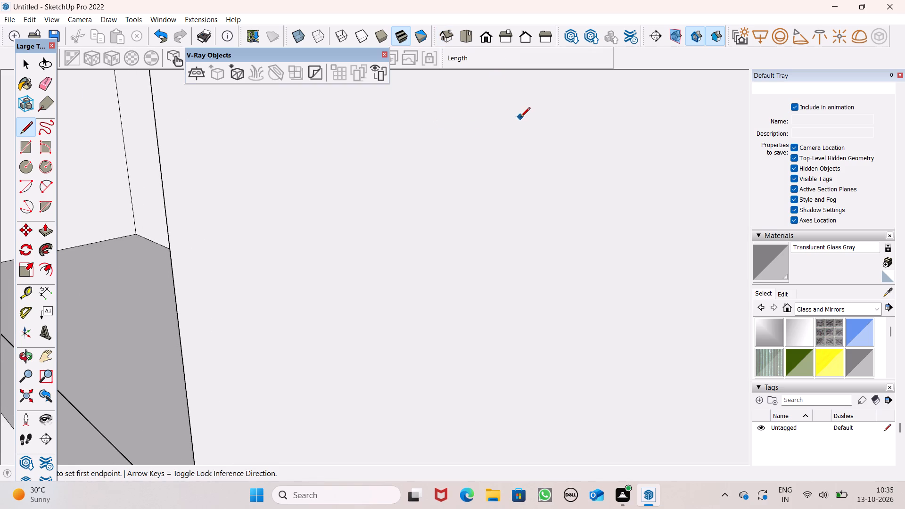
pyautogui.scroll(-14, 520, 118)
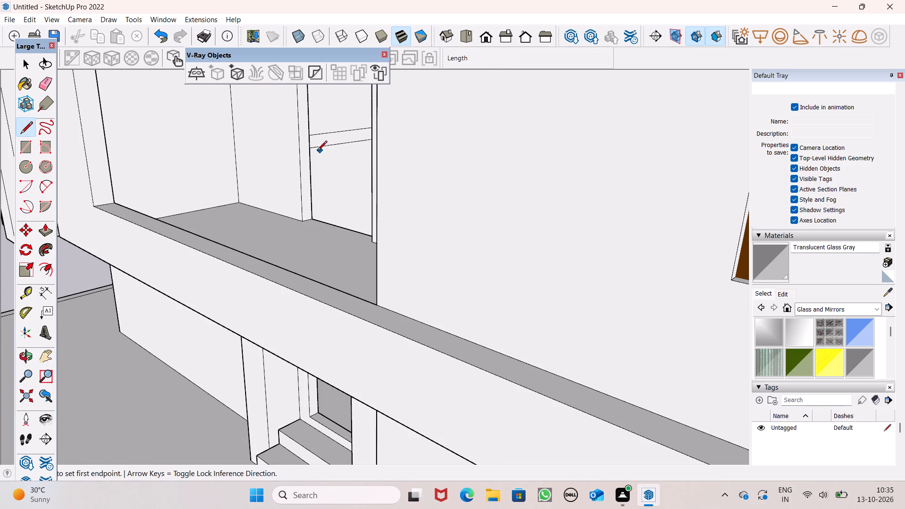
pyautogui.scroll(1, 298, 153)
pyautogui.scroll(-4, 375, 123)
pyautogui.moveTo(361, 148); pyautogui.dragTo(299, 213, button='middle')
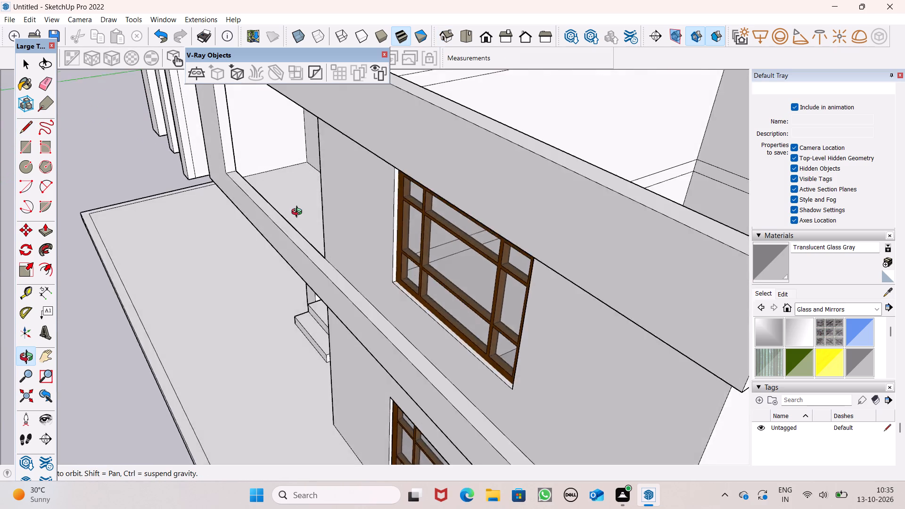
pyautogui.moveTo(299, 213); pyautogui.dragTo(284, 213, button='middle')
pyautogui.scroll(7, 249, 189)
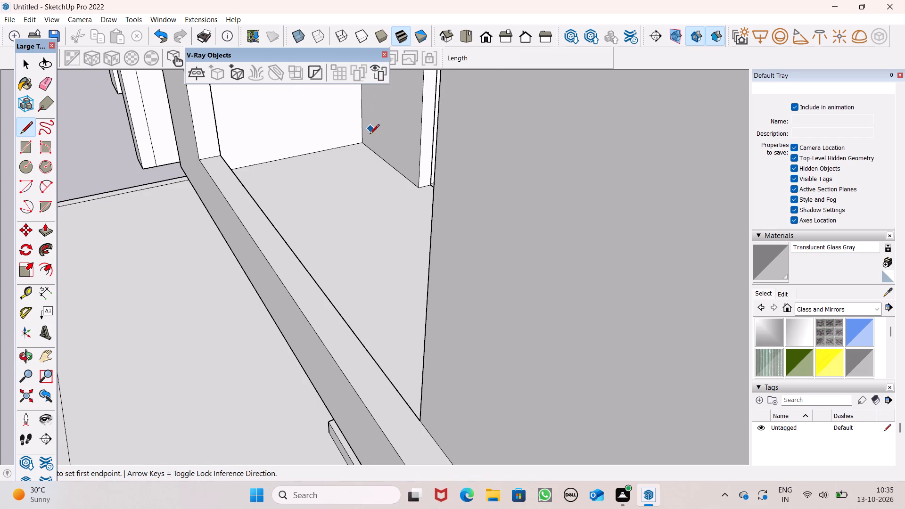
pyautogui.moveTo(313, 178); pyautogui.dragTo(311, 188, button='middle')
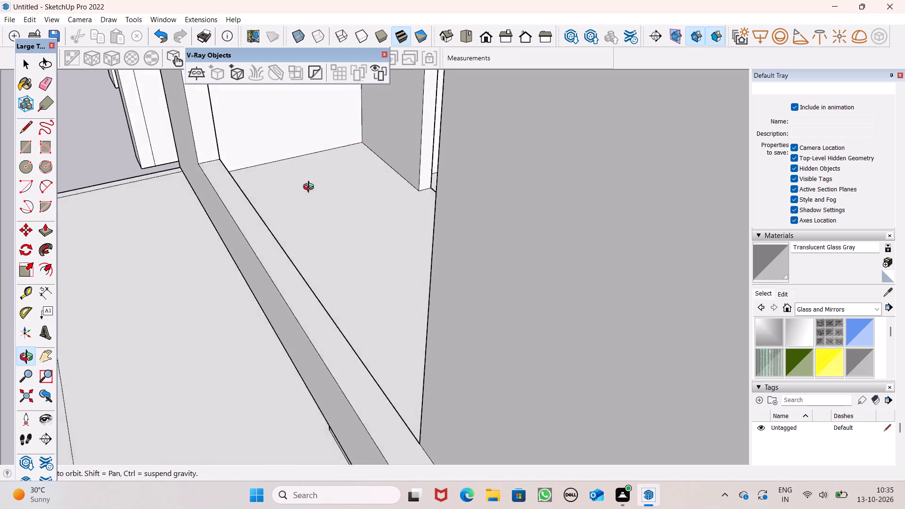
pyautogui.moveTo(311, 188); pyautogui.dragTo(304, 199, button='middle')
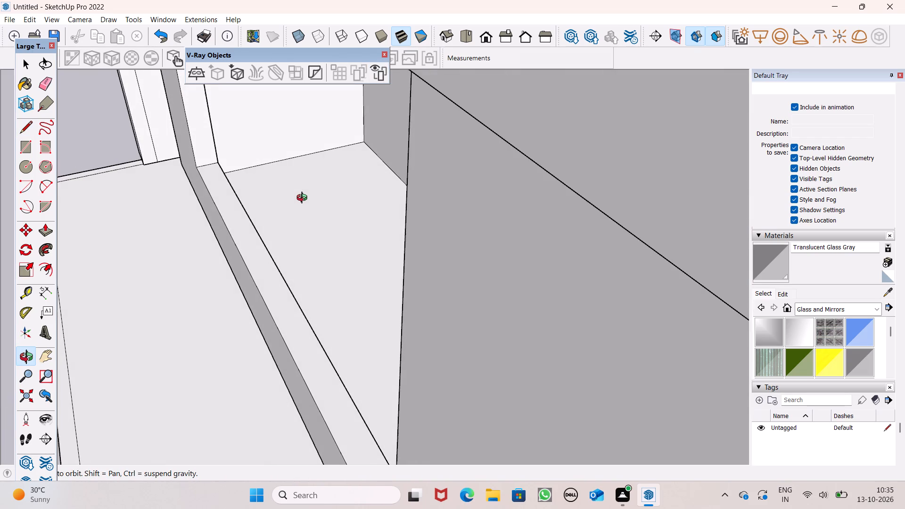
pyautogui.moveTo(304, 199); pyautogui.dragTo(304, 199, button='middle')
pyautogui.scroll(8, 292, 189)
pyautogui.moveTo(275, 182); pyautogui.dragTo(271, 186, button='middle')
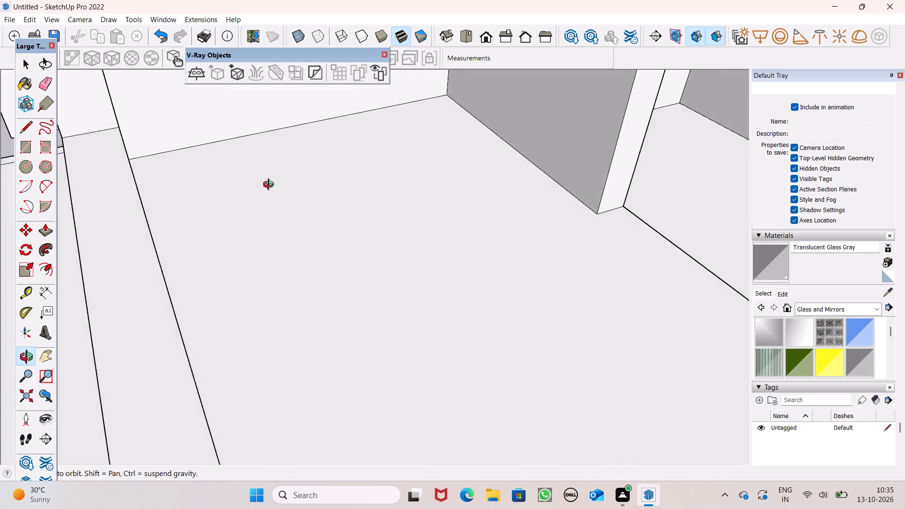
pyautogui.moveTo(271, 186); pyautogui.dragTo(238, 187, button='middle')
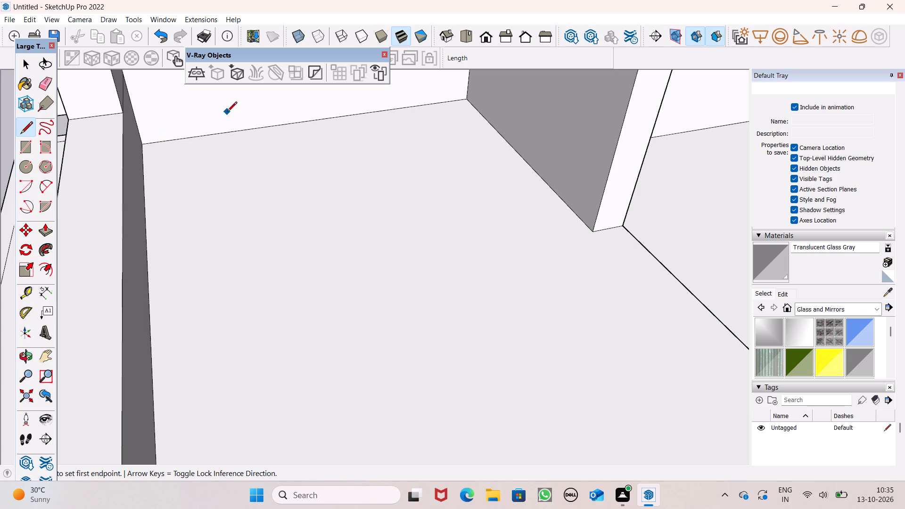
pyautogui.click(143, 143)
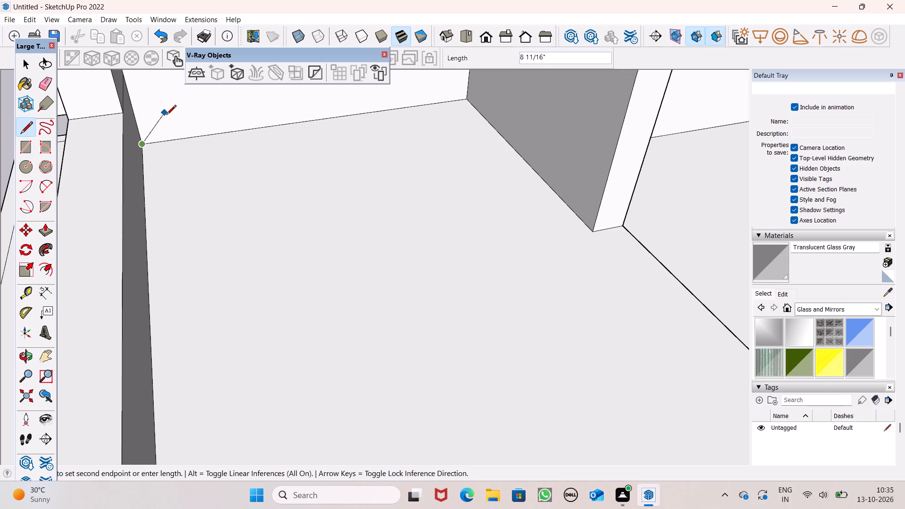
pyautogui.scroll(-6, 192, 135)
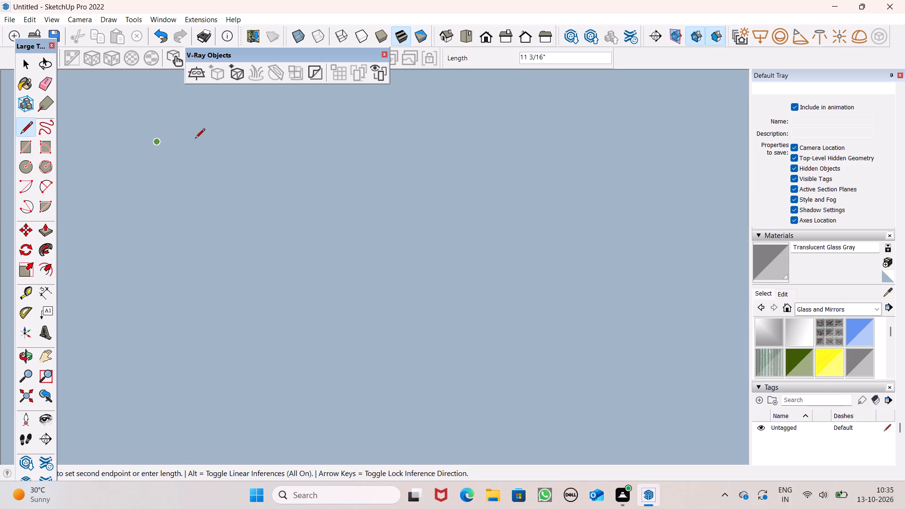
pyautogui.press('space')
# Place a guide line 3' above the edge where the upper balcony floor meets its window-side wall.
pyautogui.click(484, 45)
pyautogui.scroll(-4, 593, 133)
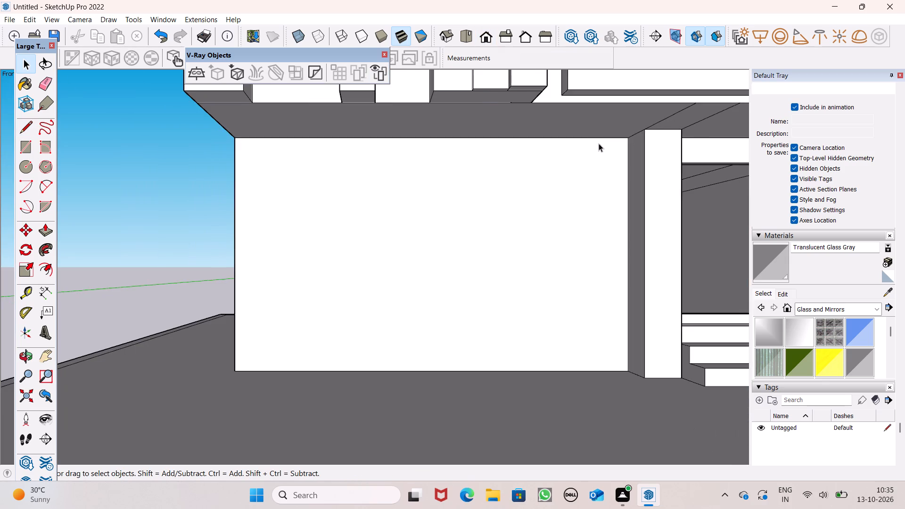
pyautogui.scroll(-2, 605, 151)
pyautogui.scroll(-10, 498, 85)
pyautogui.scroll(1, 603, 230)
pyautogui.scroll(-6, 603, 232)
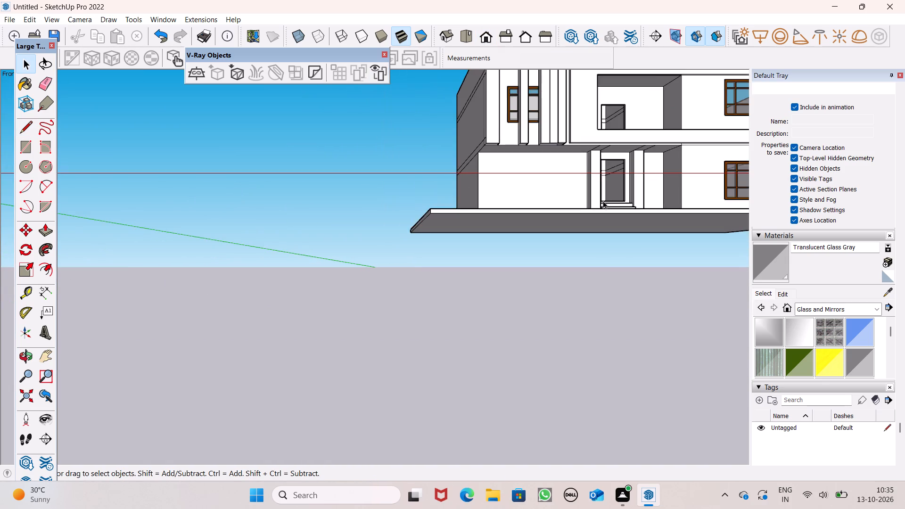
pyautogui.moveTo(607, 199); pyautogui.dragTo(676, 309, button='middle')
pyautogui.scroll(10, 667, 132)
pyautogui.middleClick(649, 129)
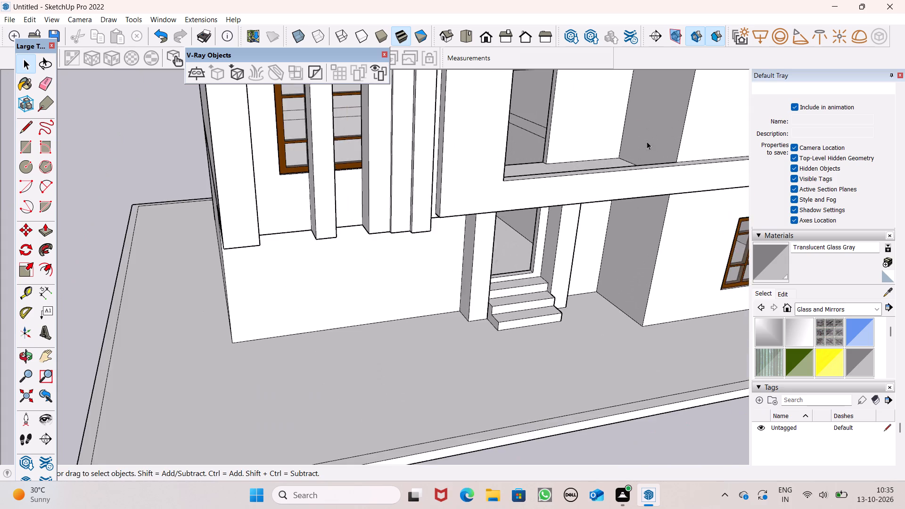
pyautogui.scroll(5, 647, 143)
pyautogui.scroll(-1, 647, 143)
pyautogui.scroll(1, 647, 143)
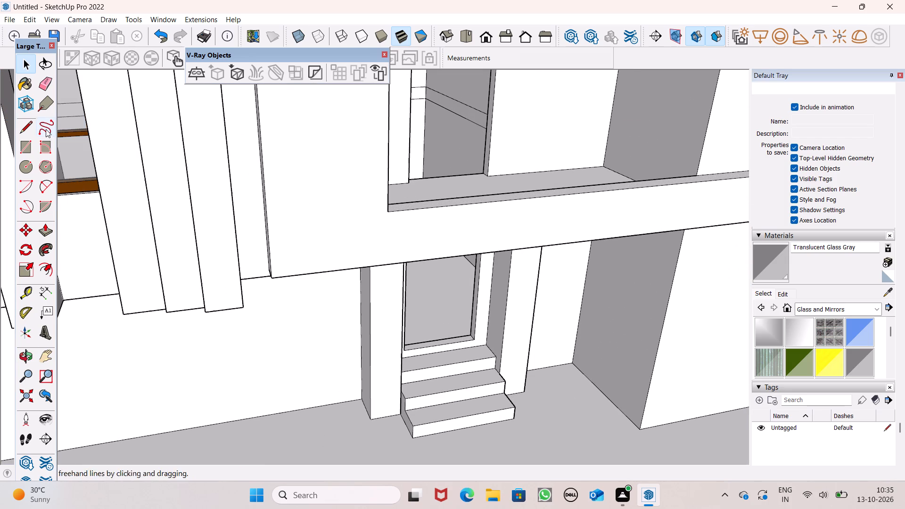
pyautogui.click(25, 131)
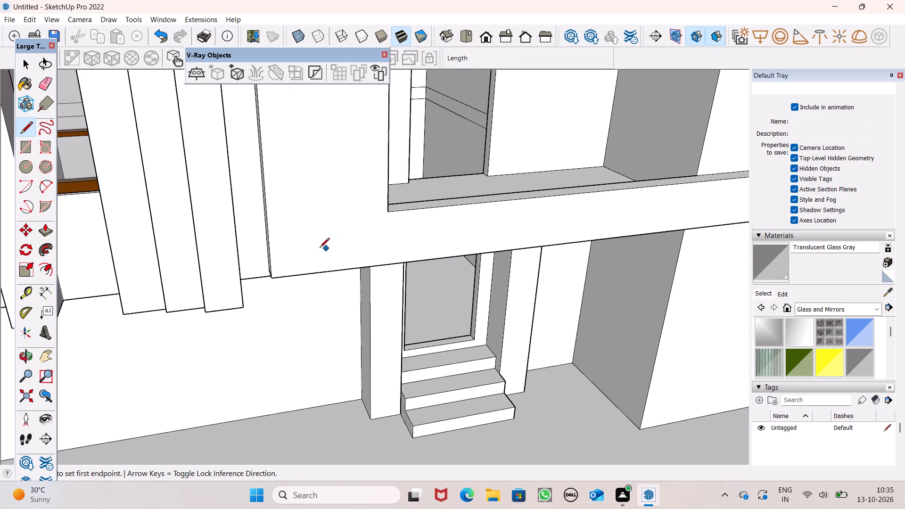
pyautogui.click(35, 294)
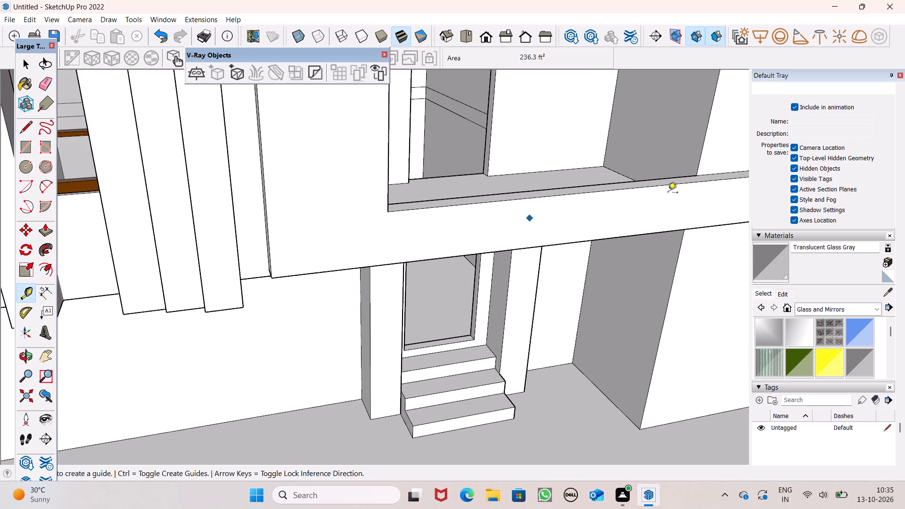
pyautogui.click(623, 172)
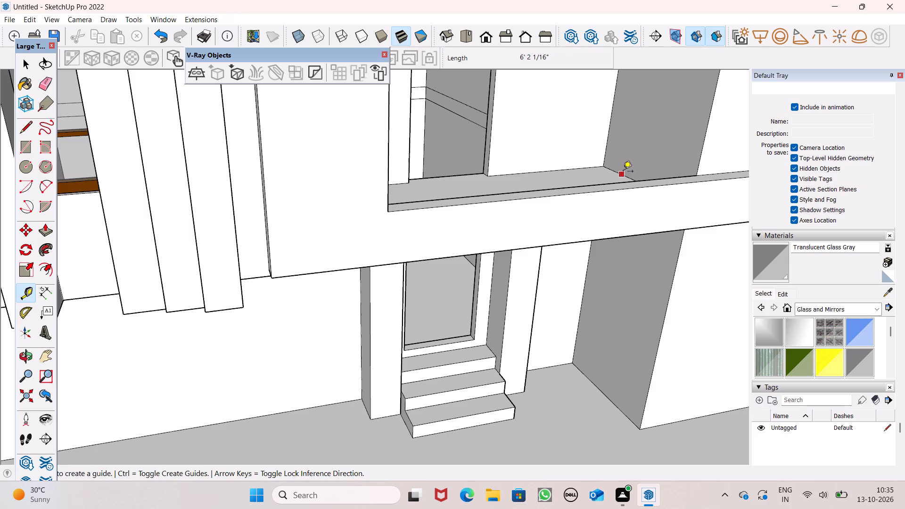
pyautogui.write("3'")
pyautogui.press('Return')
# Examine the upper balcony opening and the guide line on its window-side wall from several angles.
pyautogui.scroll(1, 683, 154)
pyautogui.moveTo(688, 151); pyautogui.dragTo(634, 86, button='middle')
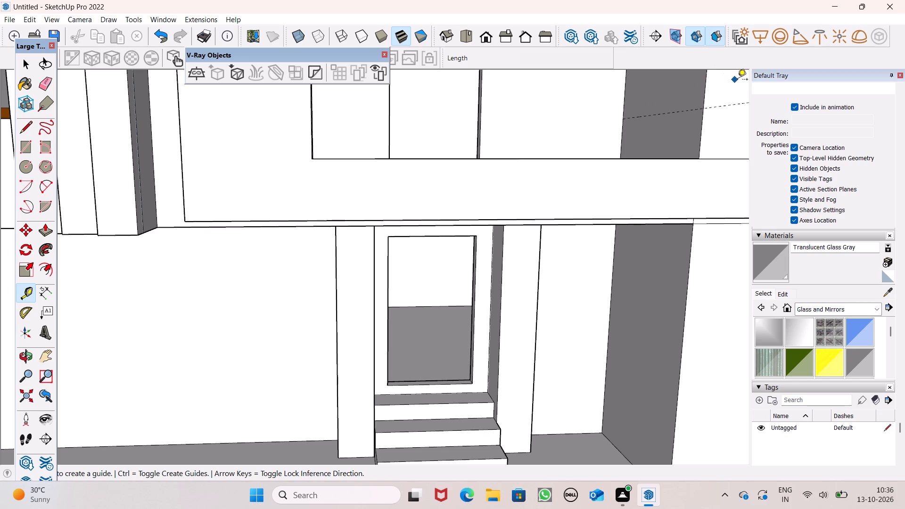
pyautogui.scroll(-3, 627, 125)
pyautogui.moveTo(668, 135); pyautogui.dragTo(725, 196, button='middle')
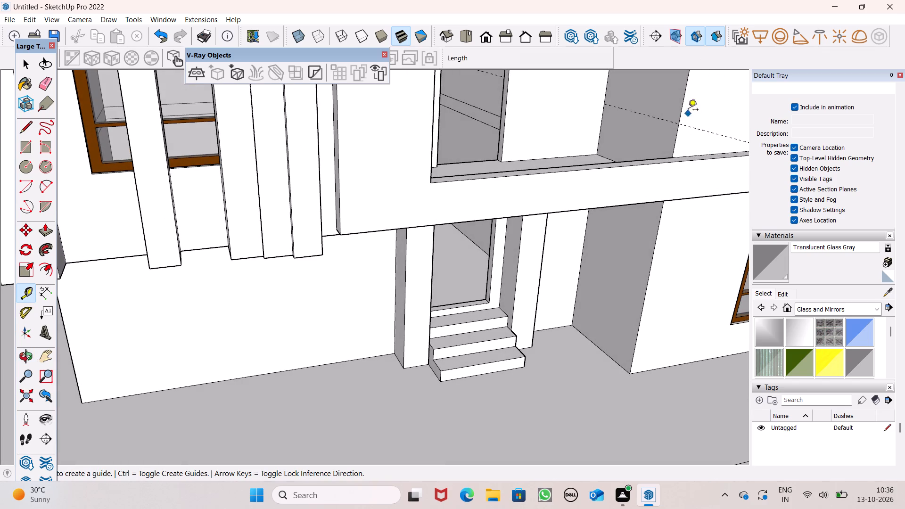
pyautogui.scroll(2, 692, 88)
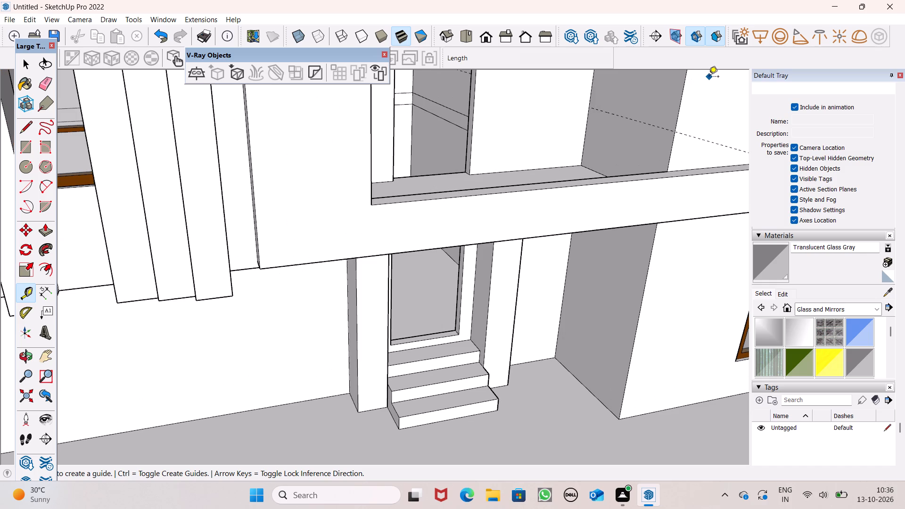
pyautogui.scroll(-2, 603, 110)
pyautogui.moveTo(677, 144); pyautogui.dragTo(712, 131, button='middle')
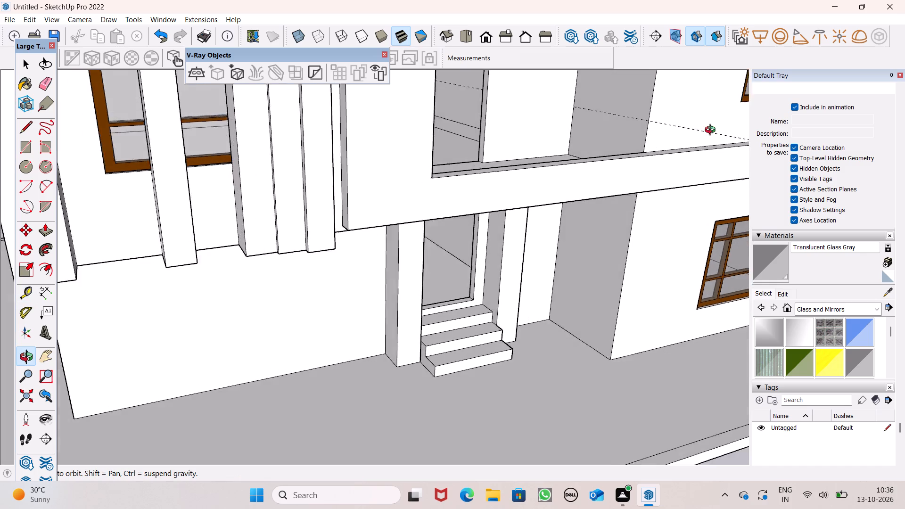
pyautogui.moveTo(712, 131); pyautogui.dragTo(583, 114, button='middle')
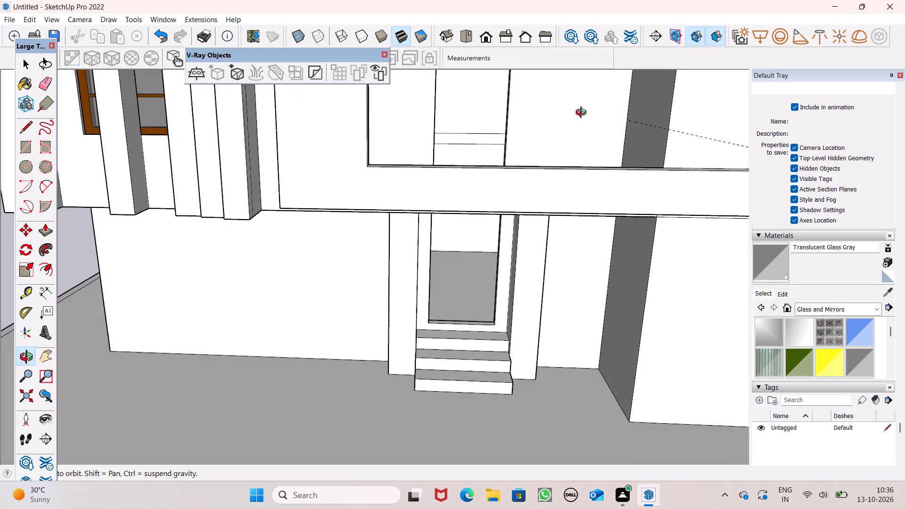
pyautogui.moveTo(583, 114); pyautogui.dragTo(667, 137, button='middle')
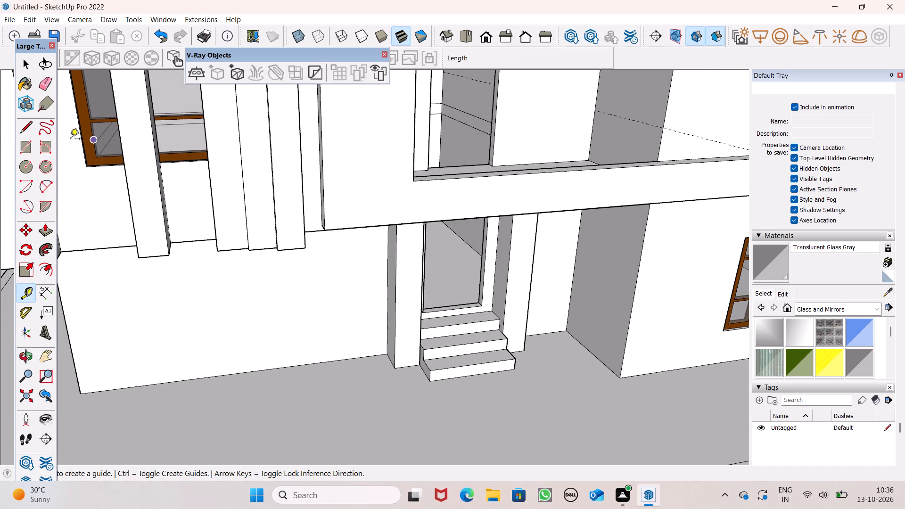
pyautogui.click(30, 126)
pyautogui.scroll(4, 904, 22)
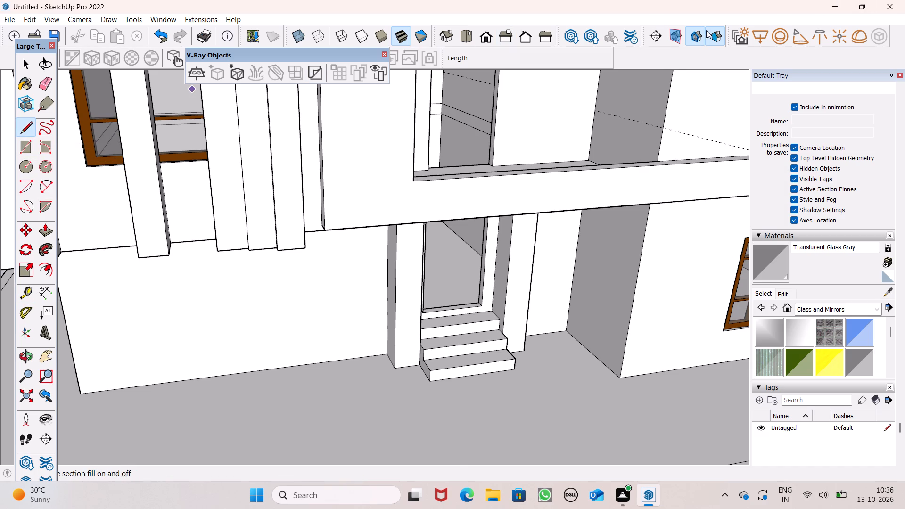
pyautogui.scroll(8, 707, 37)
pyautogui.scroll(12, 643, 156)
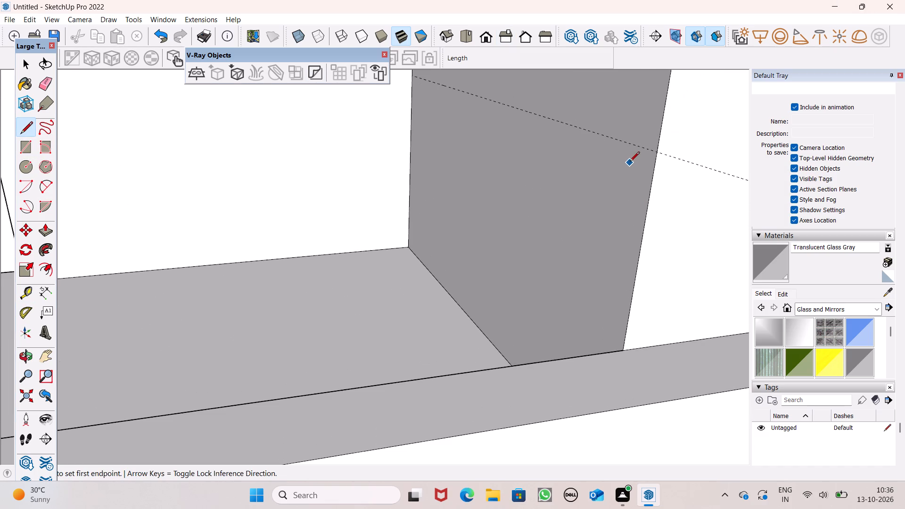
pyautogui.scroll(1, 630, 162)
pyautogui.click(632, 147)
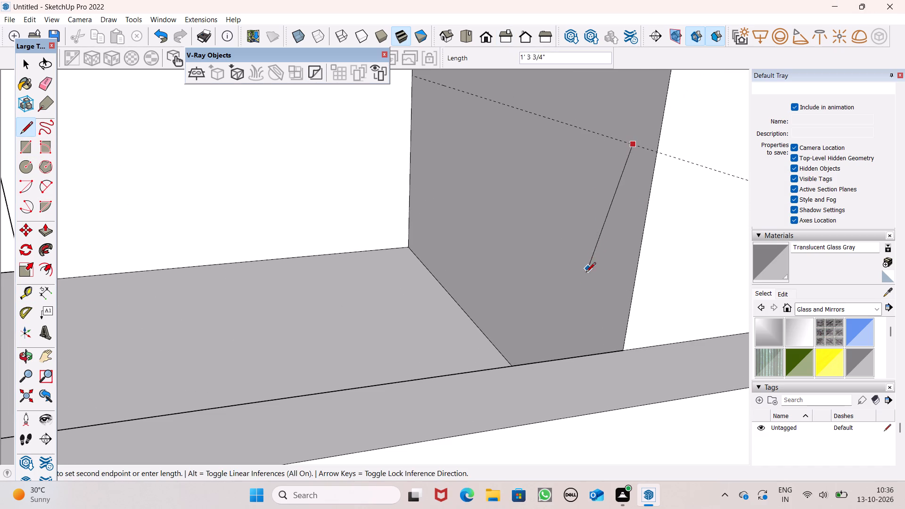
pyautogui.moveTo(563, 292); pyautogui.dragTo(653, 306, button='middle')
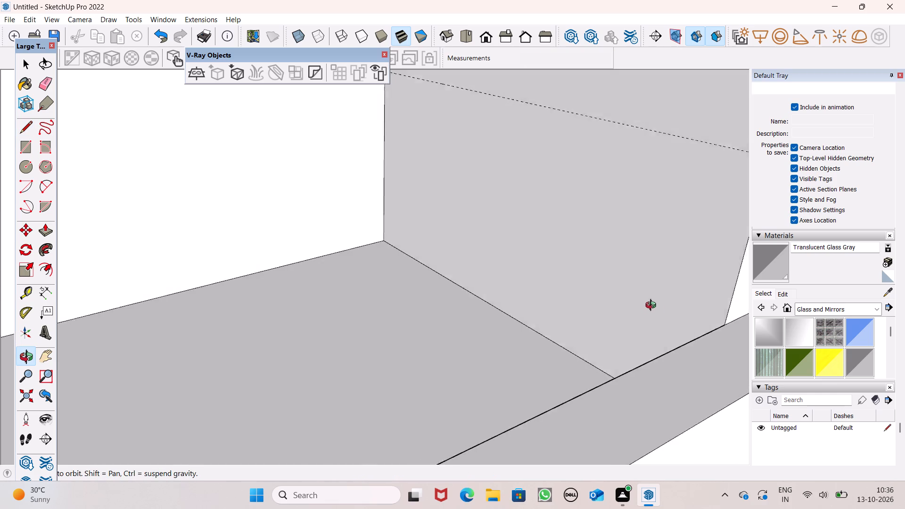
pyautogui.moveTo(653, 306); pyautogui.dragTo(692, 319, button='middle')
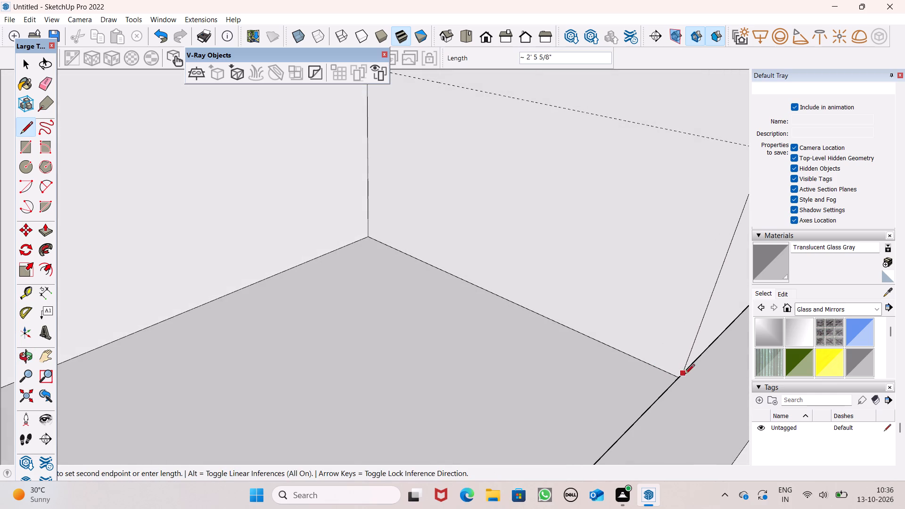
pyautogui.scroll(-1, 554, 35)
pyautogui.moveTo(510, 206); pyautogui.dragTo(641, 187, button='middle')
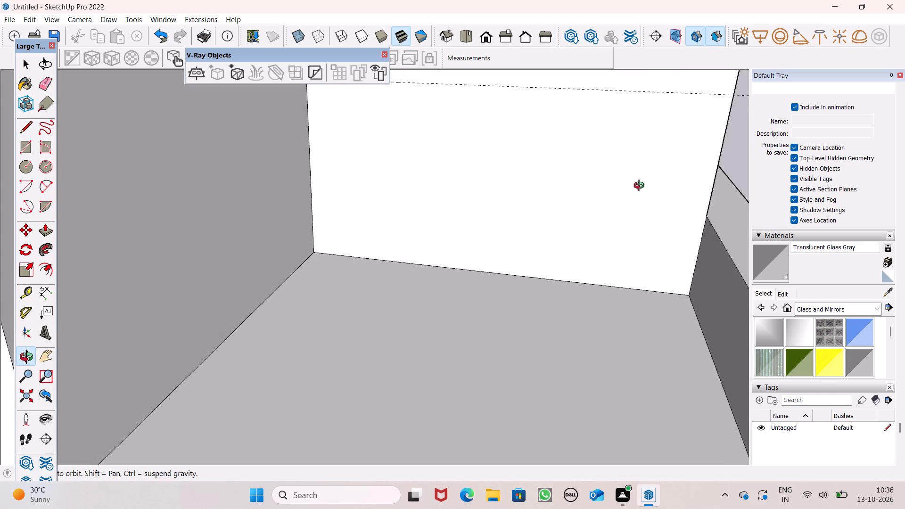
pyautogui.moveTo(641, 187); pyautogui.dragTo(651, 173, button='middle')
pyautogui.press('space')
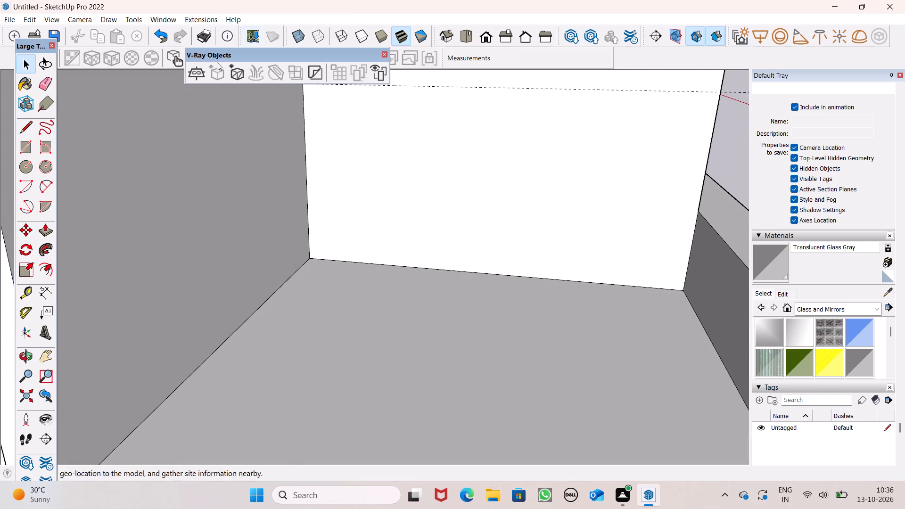
# Draw a line down the balcony's window-side wall from the guide line to the floor, near the wall's front edge.
pyautogui.scroll(1, 0, 294)
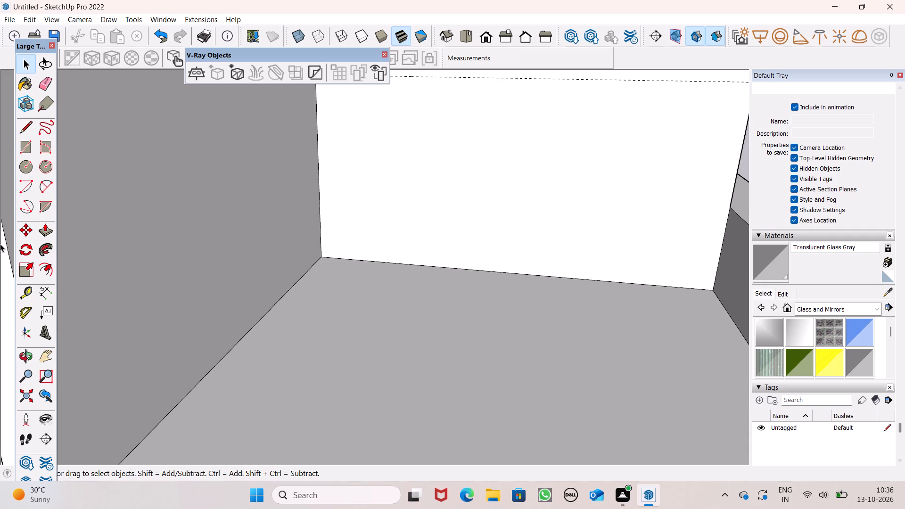
pyautogui.click(27, 125)
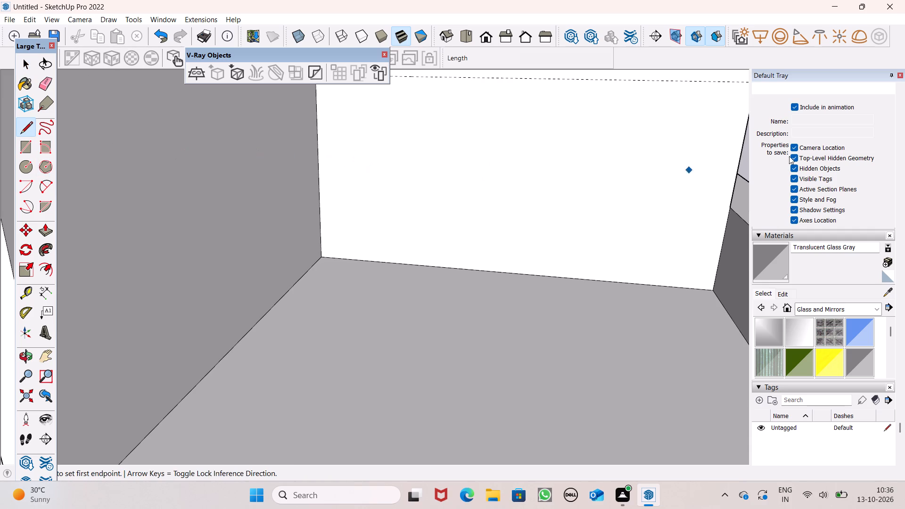
pyautogui.click(725, 83)
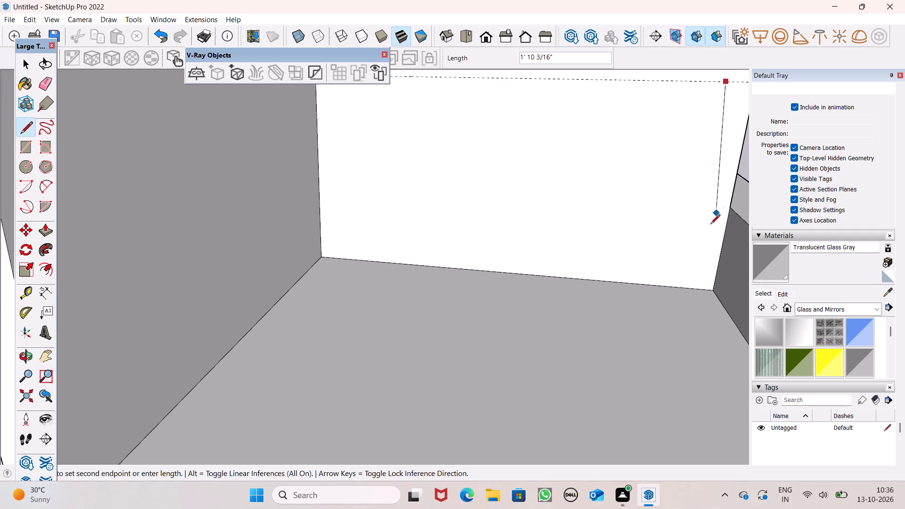
pyautogui.click(685, 285)
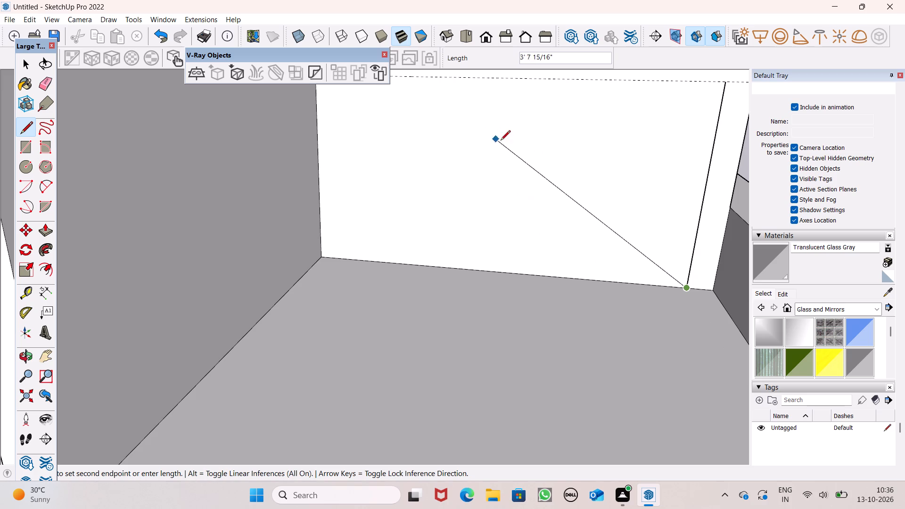
pyautogui.press('space')
# Draw a line about 4 3/8" long along the guide, from the upright line's top to the wall's front edge.
pyautogui.scroll(-2, 645, 96)
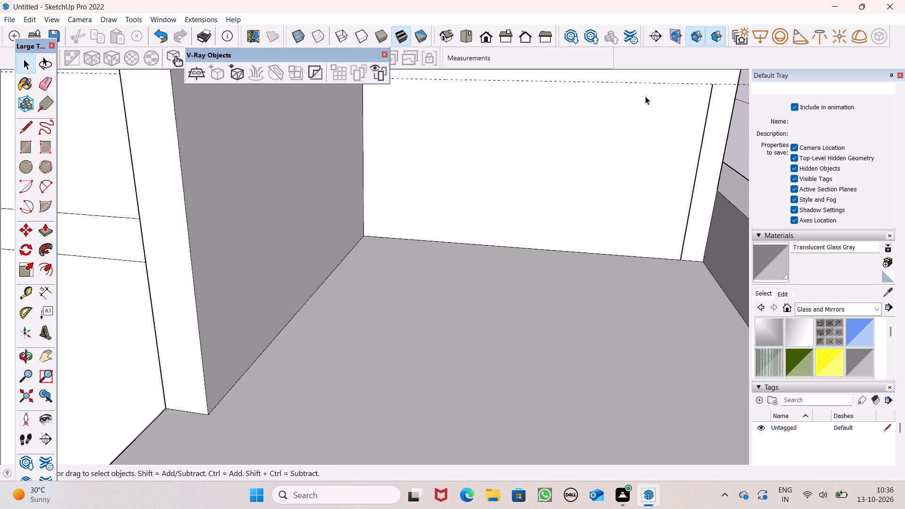
pyautogui.scroll(1, 645, 96)
pyautogui.click(8, 123)
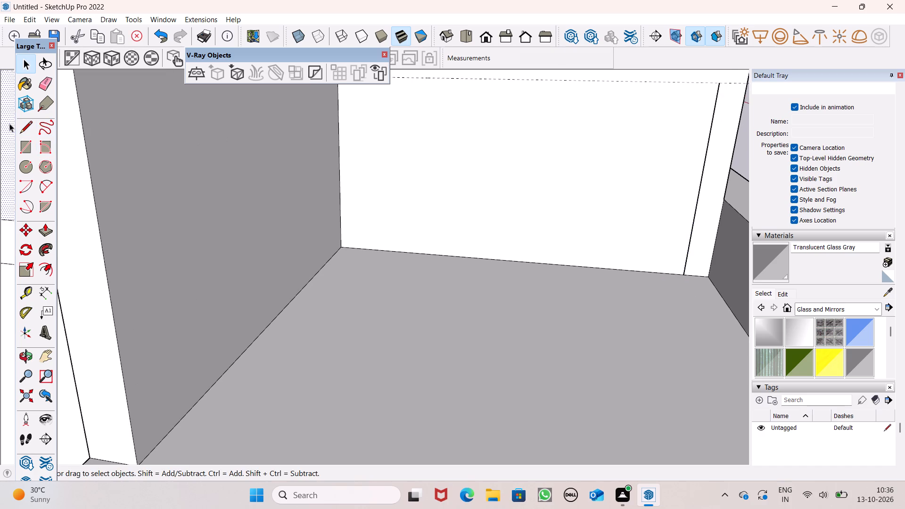
pyautogui.click(24, 129)
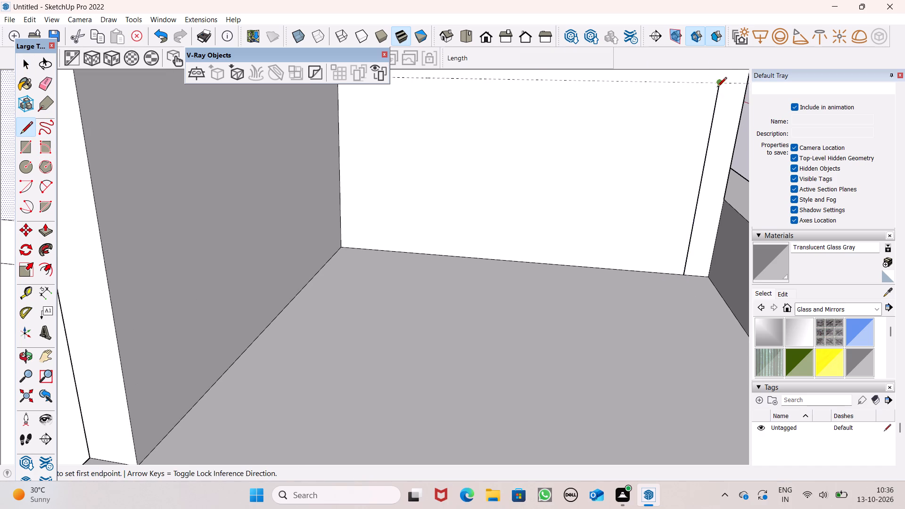
pyautogui.moveTo(717, 86); pyautogui.dragTo(729, 85)
pyautogui.click(748, 83)
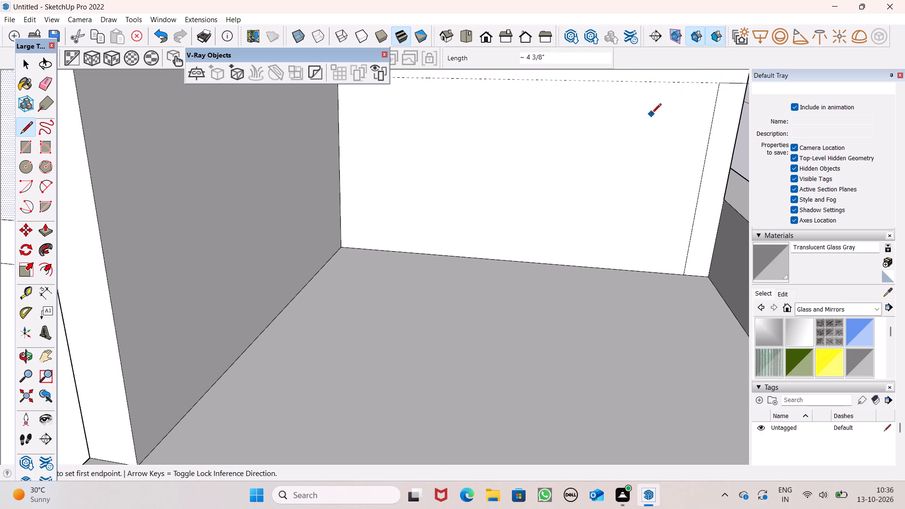
# Erase the guide line on the balcony's window-side wall.
pyautogui.click(44, 79)
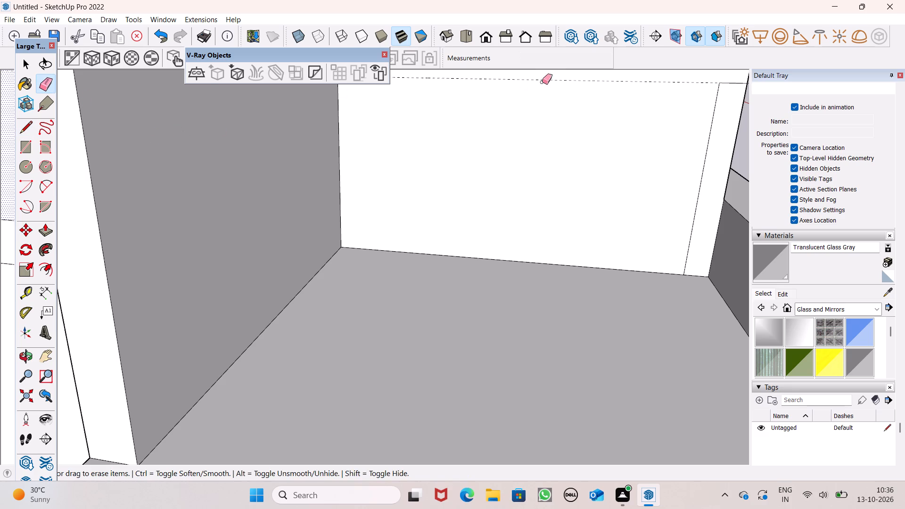
pyautogui.moveTo(550, 72); pyautogui.dragTo(547, 88)
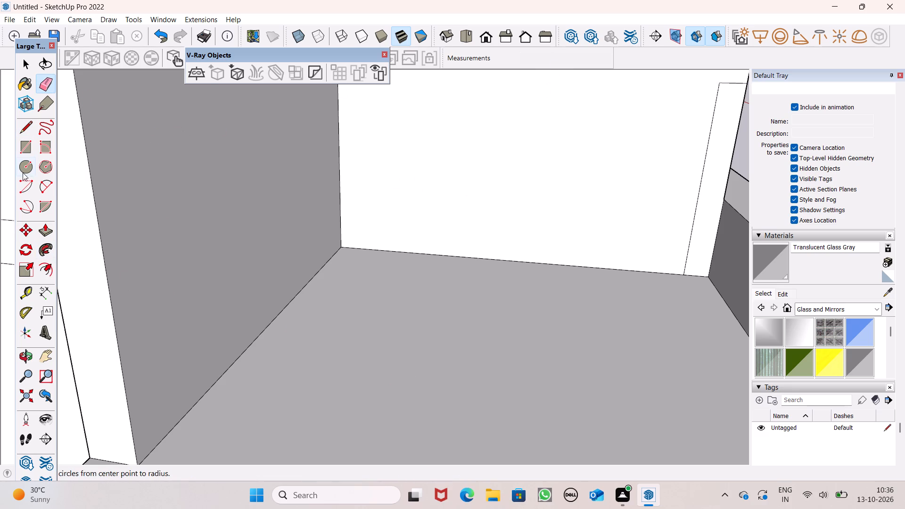
# Draw a second line about 4 3/8" long across the narrow wall strip, just below its top edge.
pyautogui.click(30, 150)
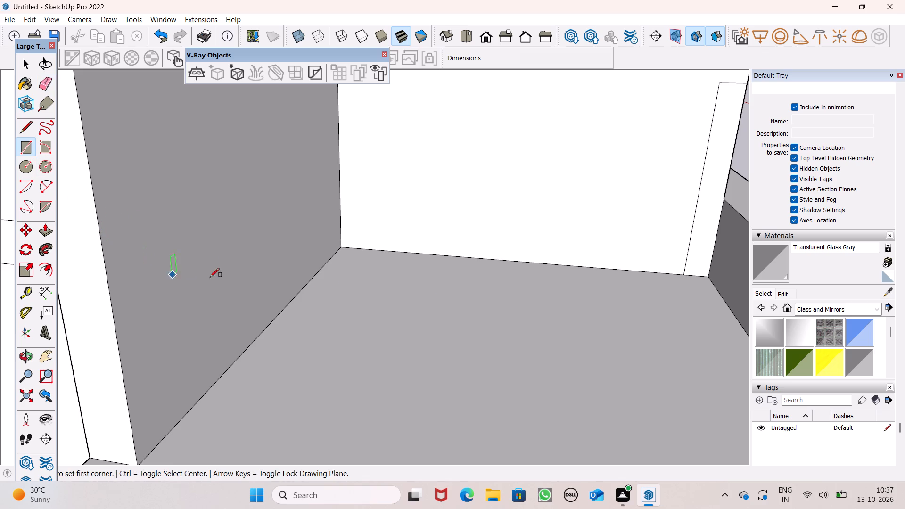
pyautogui.scroll(1, 728, 102)
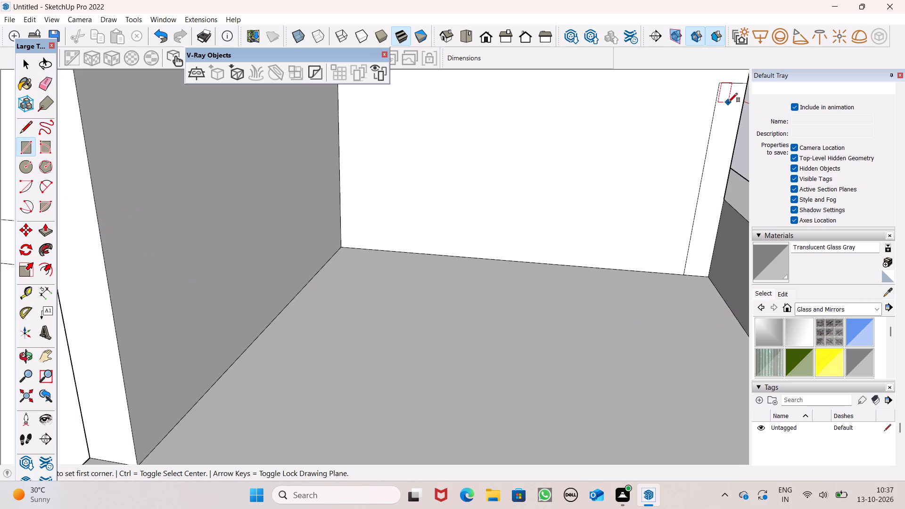
pyautogui.scroll(-4, 656, 135)
pyautogui.scroll(6, 734, 112)
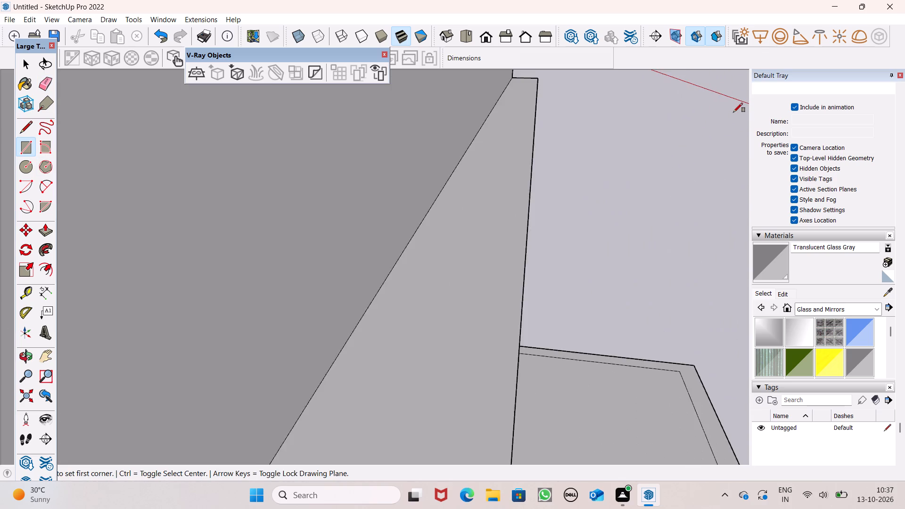
pyautogui.scroll(-4, 733, 112)
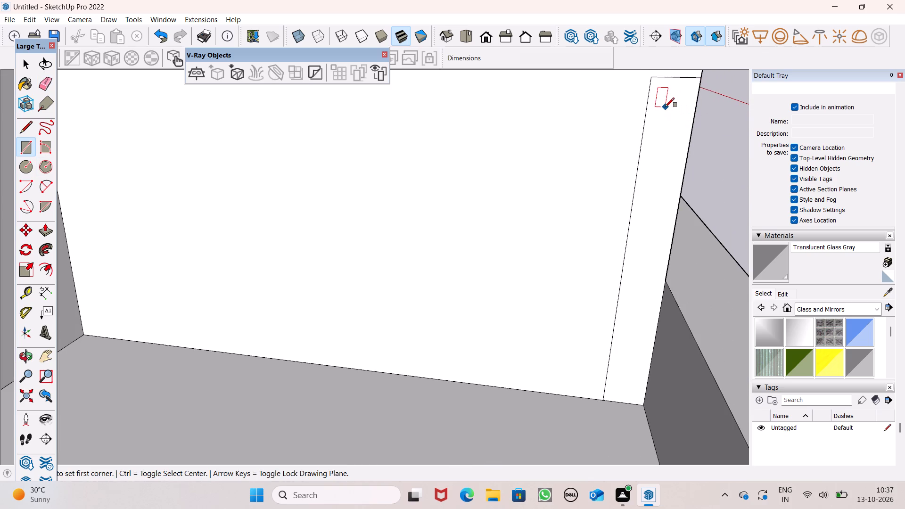
pyautogui.click(26, 128)
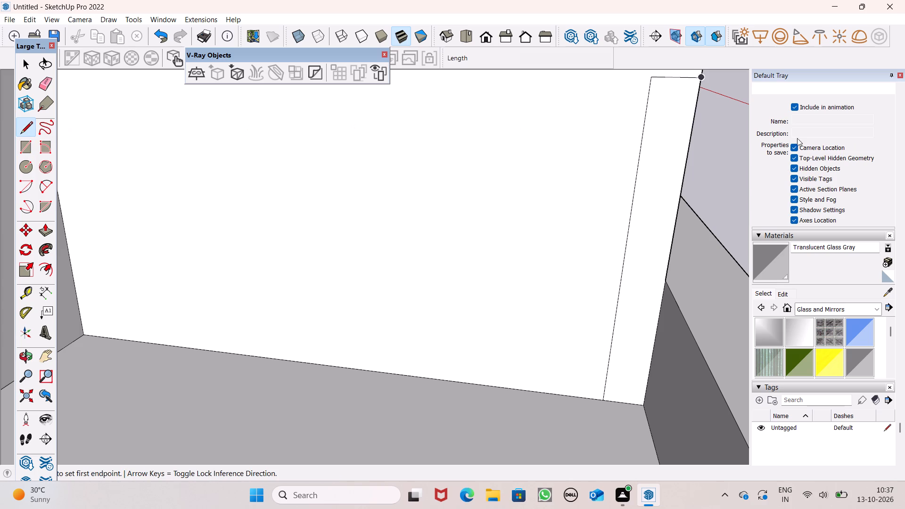
pyautogui.click(649, 96)
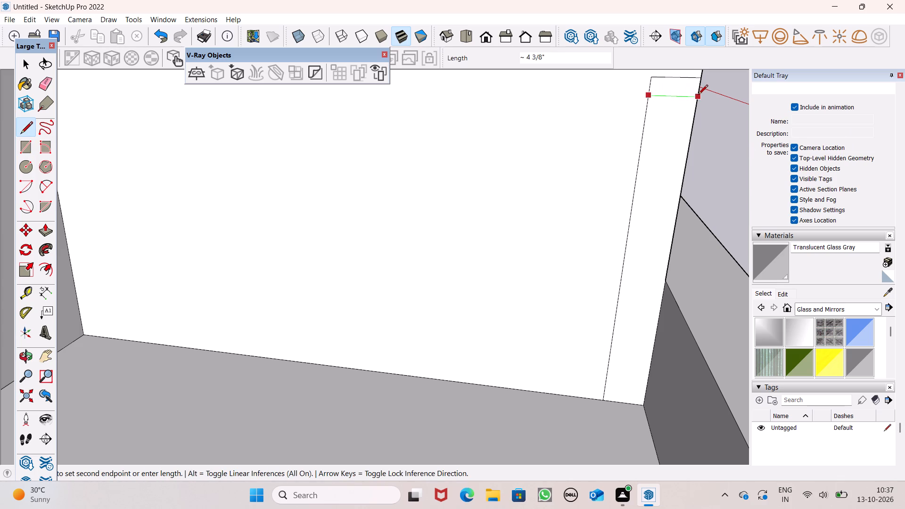
pyautogui.click(698, 95)
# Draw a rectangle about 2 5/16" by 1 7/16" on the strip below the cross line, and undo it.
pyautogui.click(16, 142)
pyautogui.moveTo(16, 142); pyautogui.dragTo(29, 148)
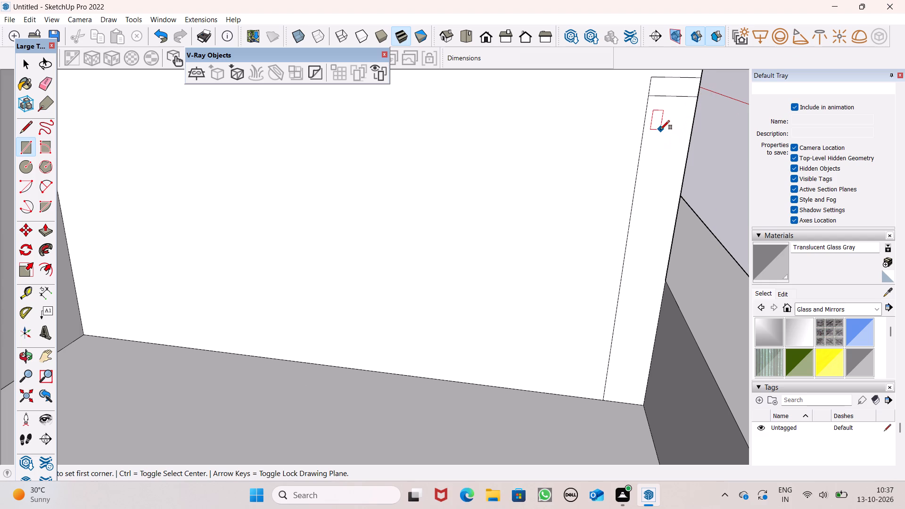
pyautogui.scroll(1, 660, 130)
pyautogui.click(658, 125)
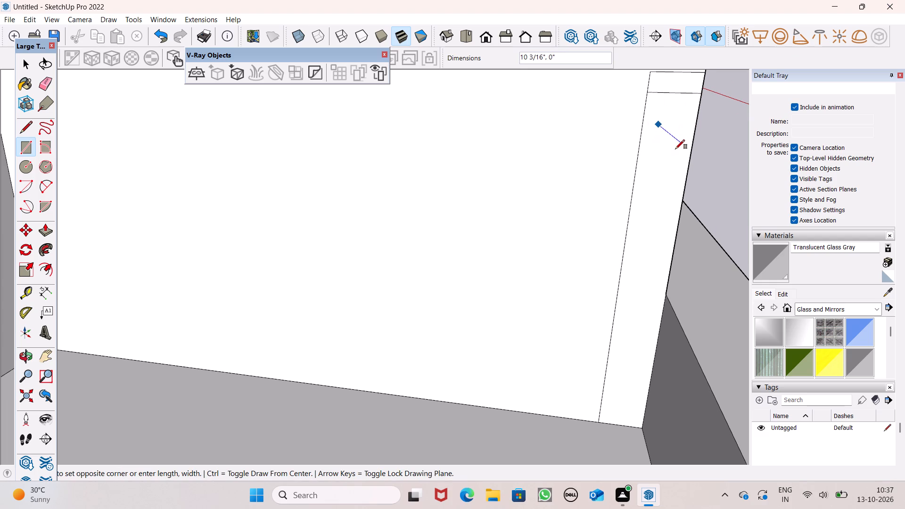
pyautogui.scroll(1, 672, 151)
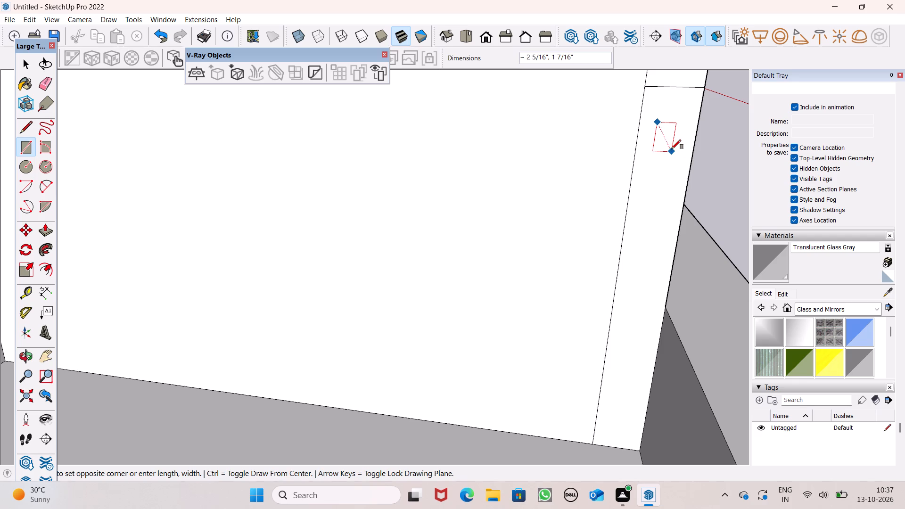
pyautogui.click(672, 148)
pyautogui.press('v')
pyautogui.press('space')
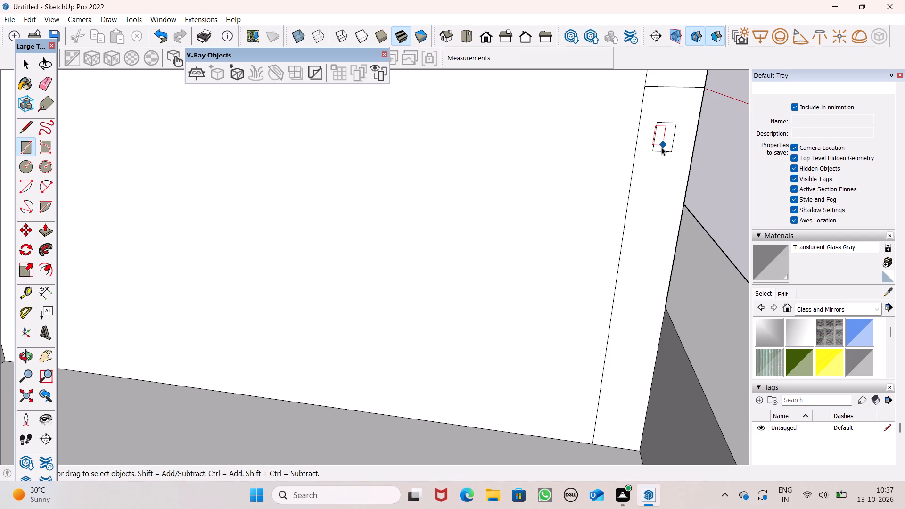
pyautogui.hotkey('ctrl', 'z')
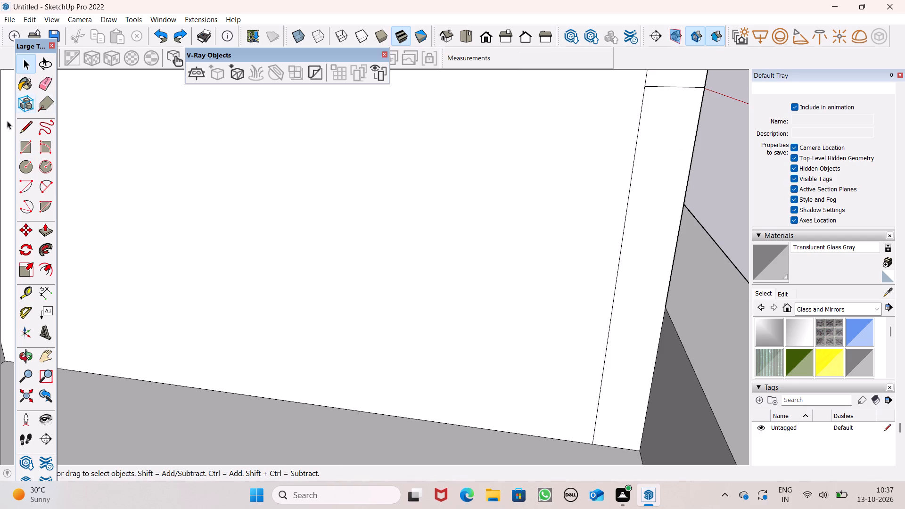
# Draw a square about 1 13/16" by 1 13/16" on the narrow wall strip, just below the cross line.
pyautogui.click(26, 150)
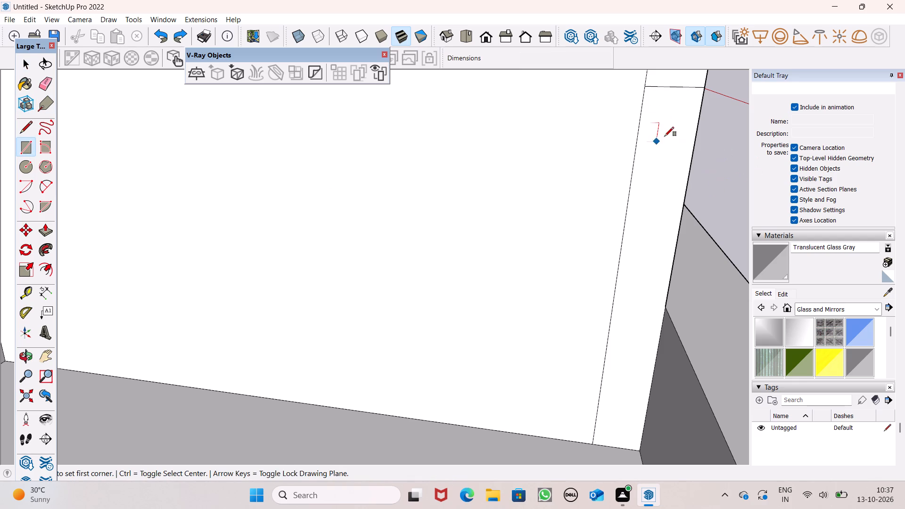
pyautogui.click(658, 123)
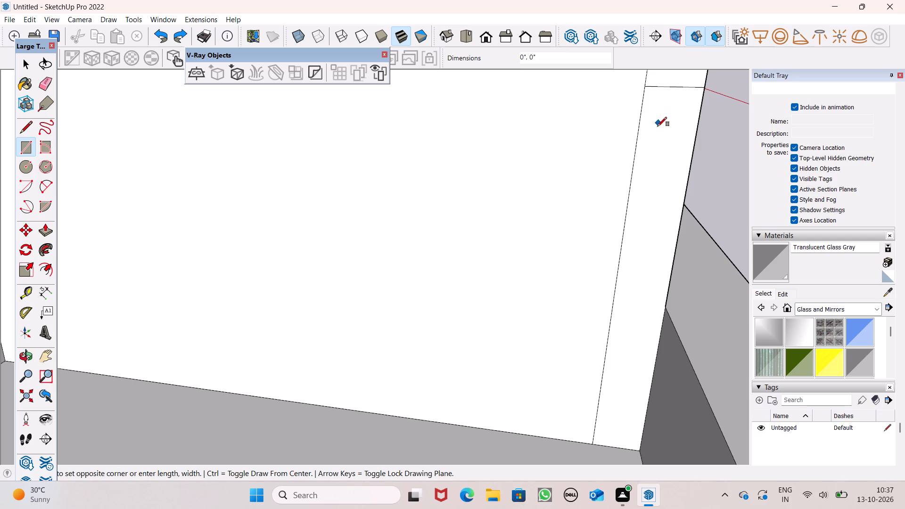
pyautogui.scroll(2, 674, 154)
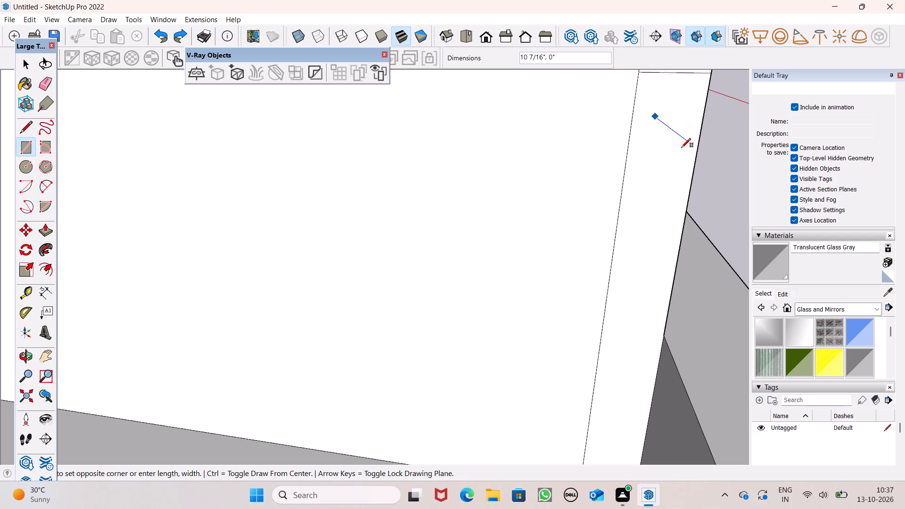
pyautogui.click(676, 145)
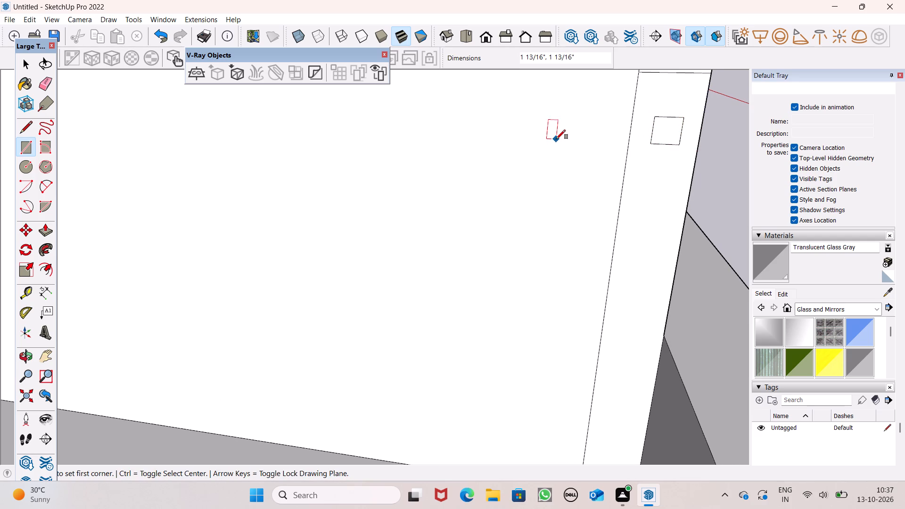
pyautogui.press('space')
# Copy the square about 3 3/4" down the strip and repeat the copy five times at the same spacing.
pyautogui.scroll(-2, 568, 140)
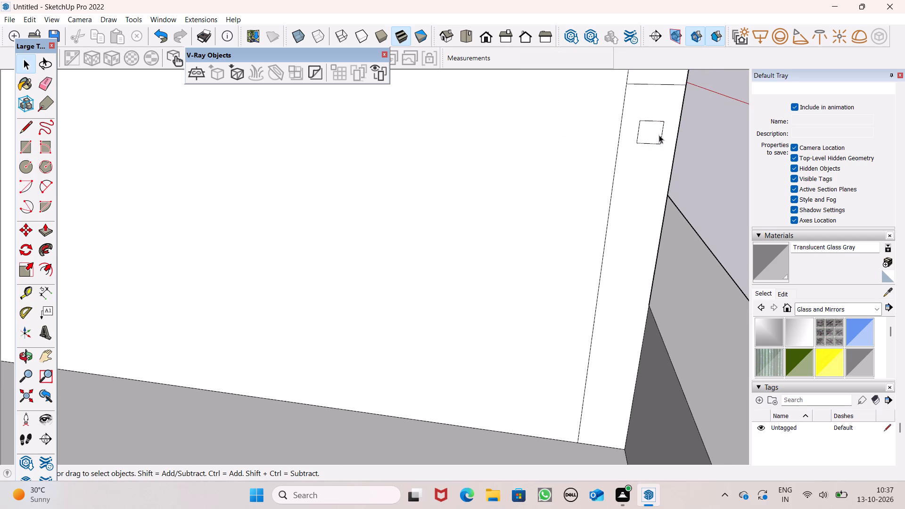
pyautogui.doubleClick(645, 135)
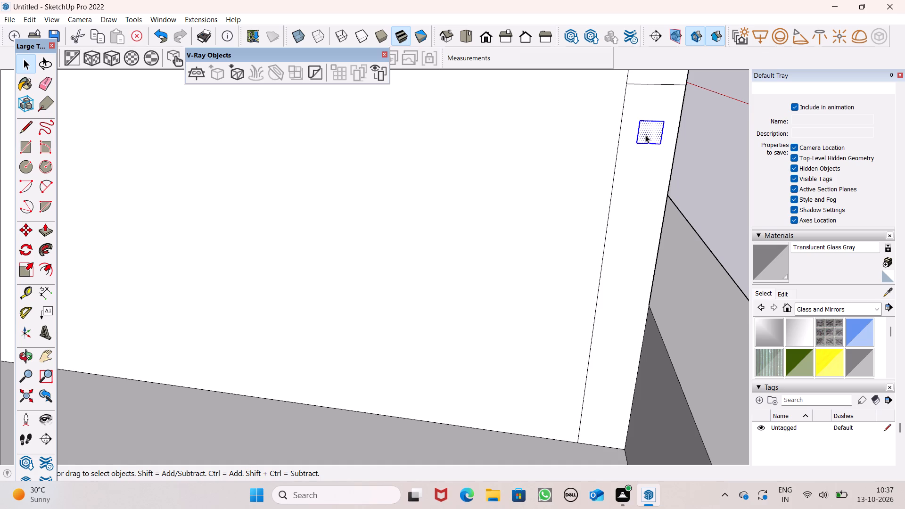
pyautogui.press('m')
pyautogui.press('Return')
pyautogui.moveTo(659, 143); pyautogui.dragTo(648, 187)
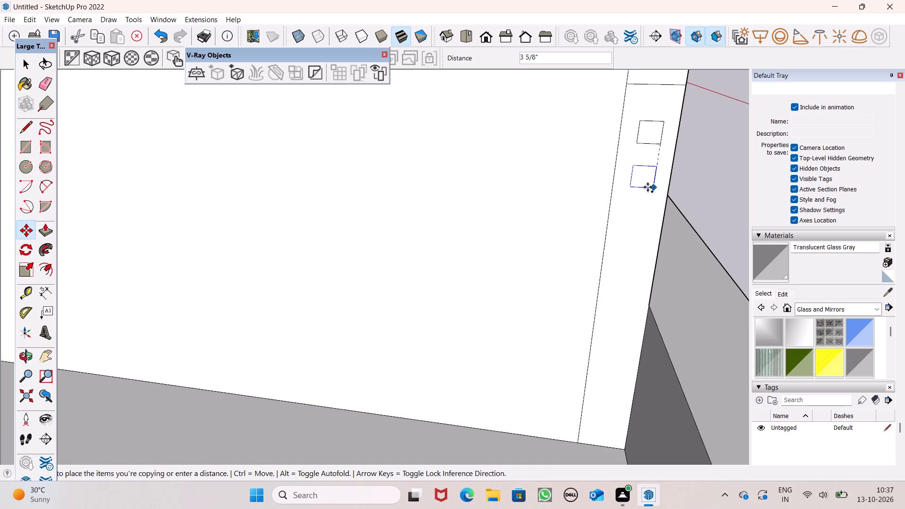
pyautogui.moveTo(648, 187); pyautogui.dragTo(648, 189)
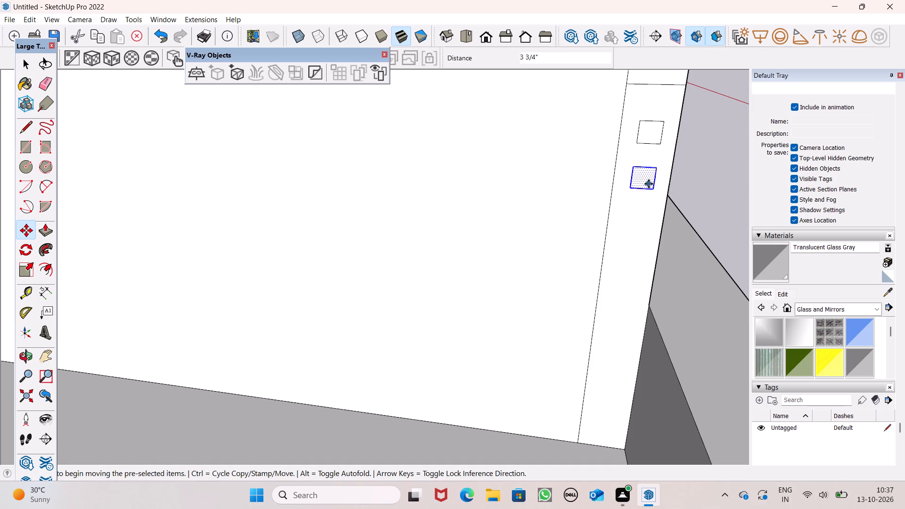
pyautogui.hotkey('shift', '*')
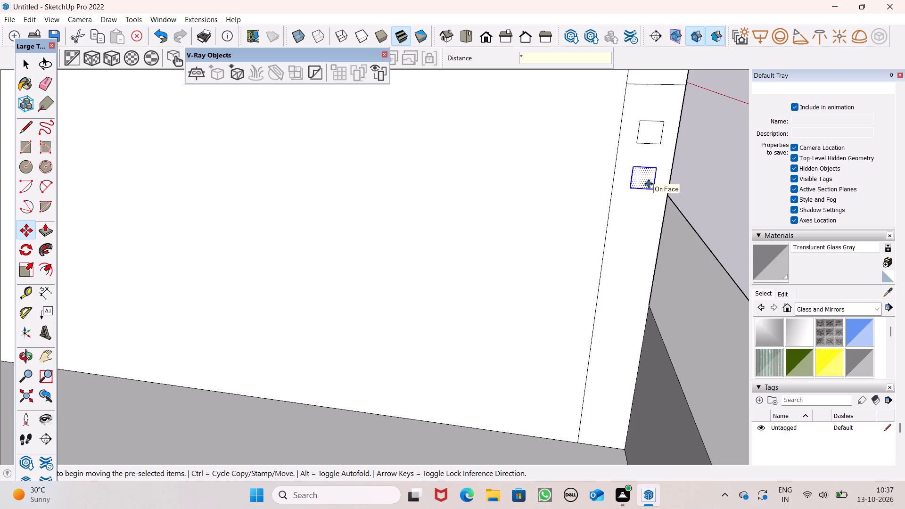
pyautogui.press('5')
pyautogui.press('Return')
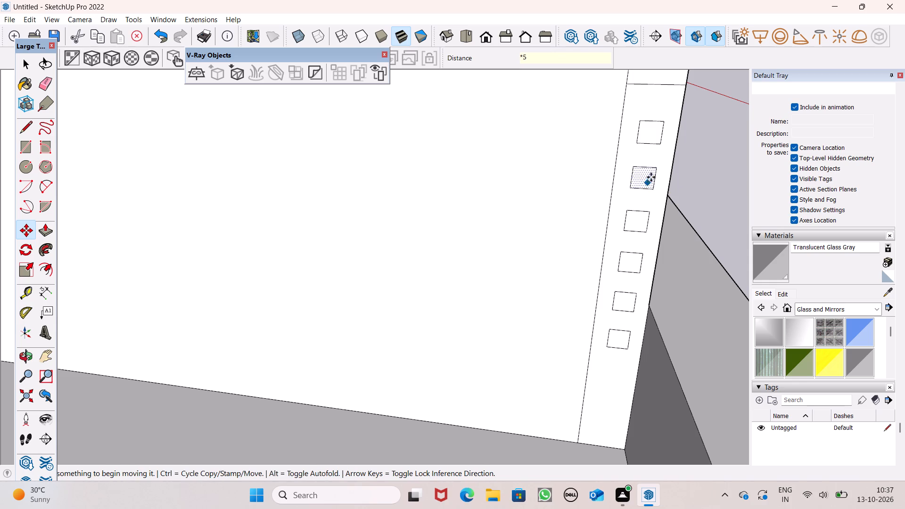
# Push/Pull each of the six squares out from the strip into horizontal bars, the lowest about 3' 2 9/16" long.
pyautogui.moveTo(680, 352); pyautogui.dragTo(665, 331, button='middle')
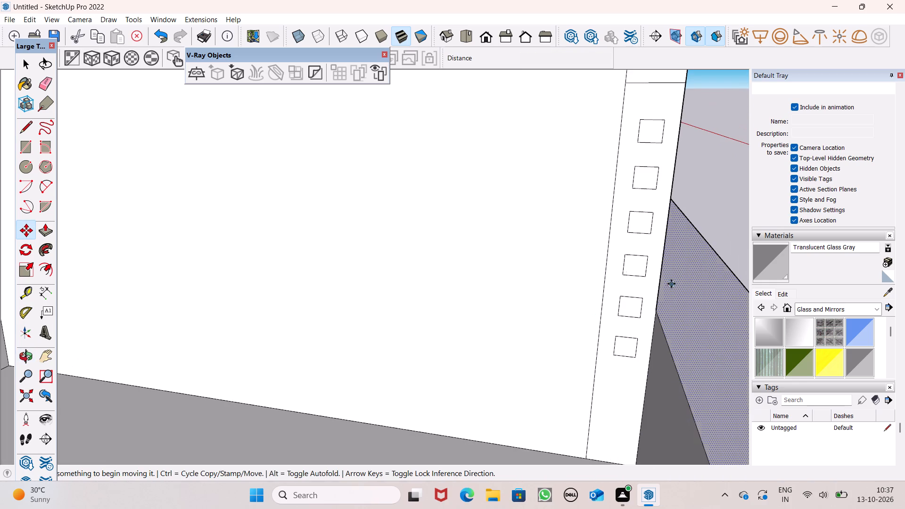
pyautogui.click(41, 232)
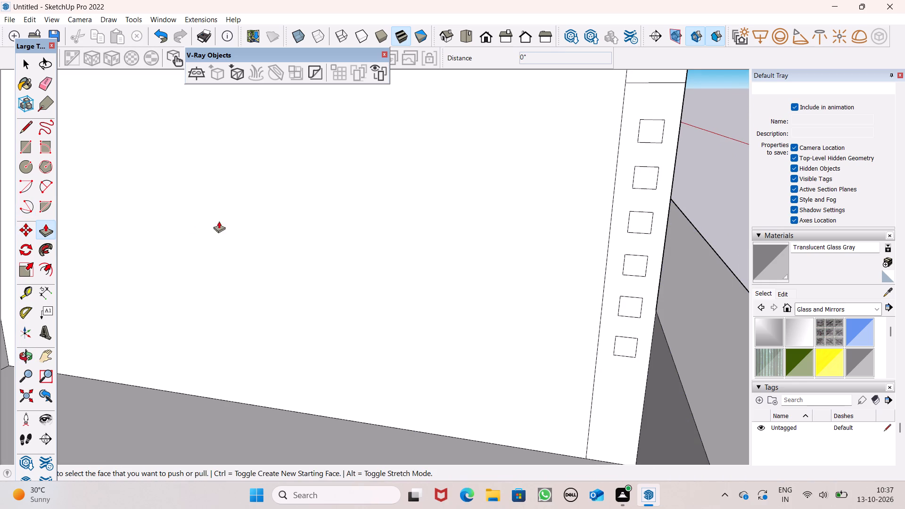
pyautogui.moveTo(644, 137); pyautogui.dragTo(594, 231)
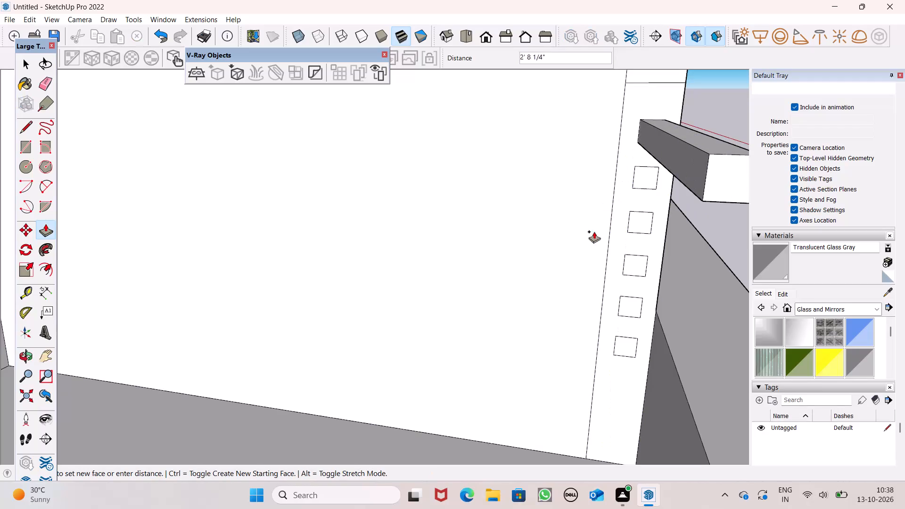
pyautogui.moveTo(594, 231); pyautogui.dragTo(513, 386)
pyautogui.moveTo(644, 181); pyautogui.dragTo(672, 429)
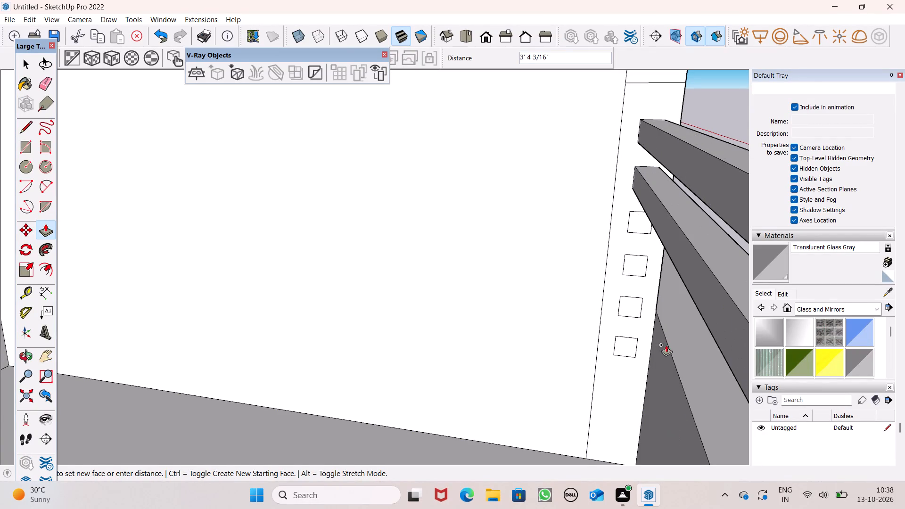
pyautogui.moveTo(639, 220); pyautogui.dragTo(625, 444)
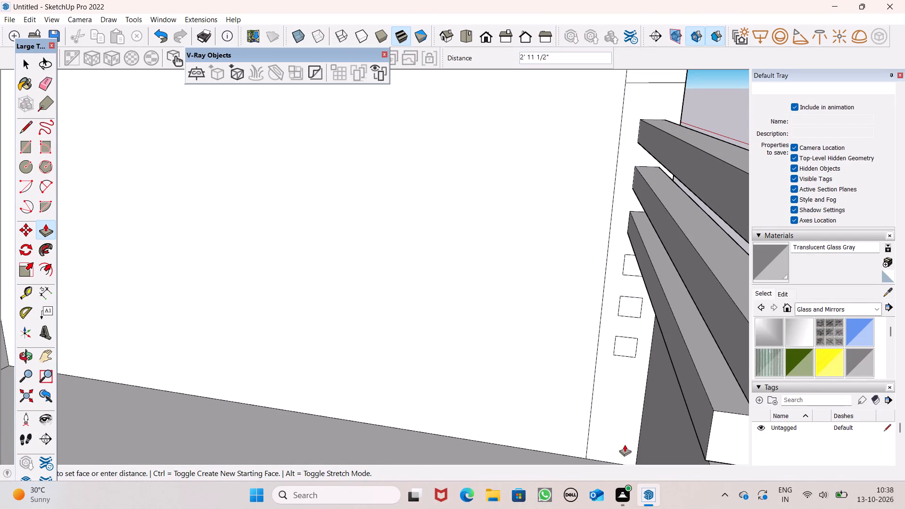
pyautogui.moveTo(625, 444); pyautogui.dragTo(621, 476)
pyautogui.click(631, 252)
pyautogui.keyDown('ctrl'); pyautogui.moveTo(631, 252); pyautogui.dragTo(633, 335); pyautogui.keyUp('ctrl')
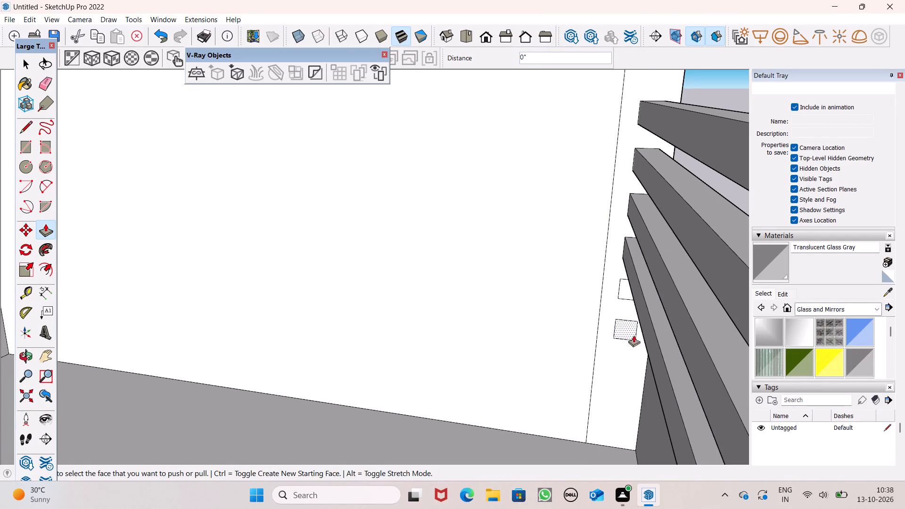
pyautogui.keyDown('ctrl'); pyautogui.moveTo(633, 335); pyautogui.dragTo(615, 407); pyautogui.keyUp('ctrl')
pyautogui.moveTo(626, 329); pyautogui.dragTo(664, 297, button='middle')
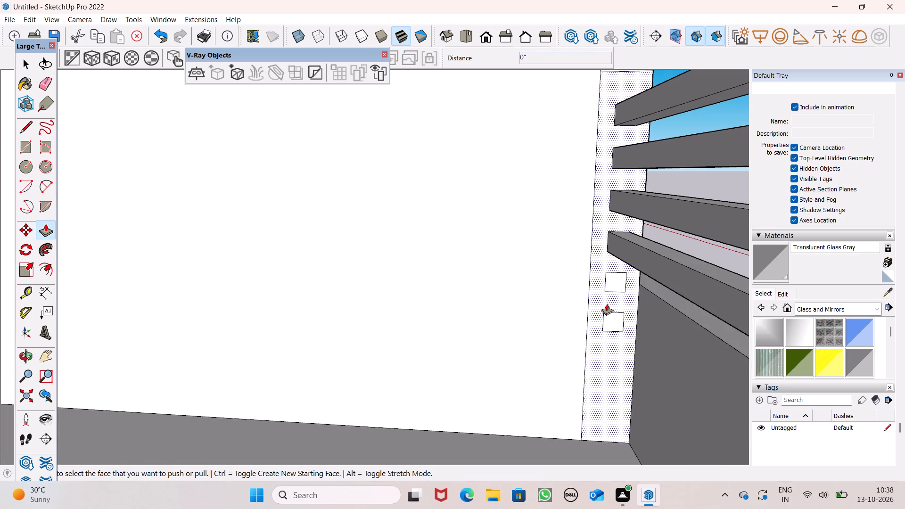
pyautogui.keyDown('ctrl'); pyautogui.moveTo(609, 279); pyautogui.dragTo(617, 499); pyautogui.keyUp('ctrl')
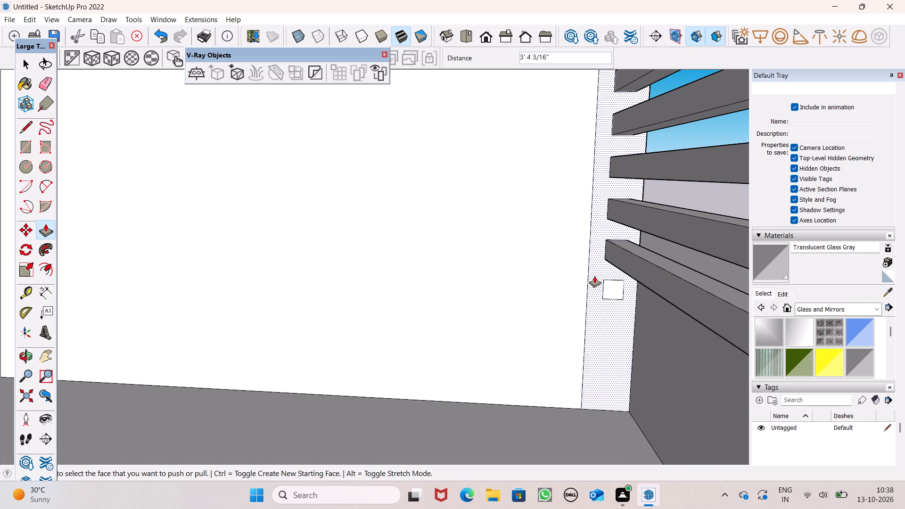
pyautogui.keyDown('ctrl'); pyautogui.moveTo(614, 288); pyautogui.dragTo(660, 508); pyautogui.keyUp('ctrl')
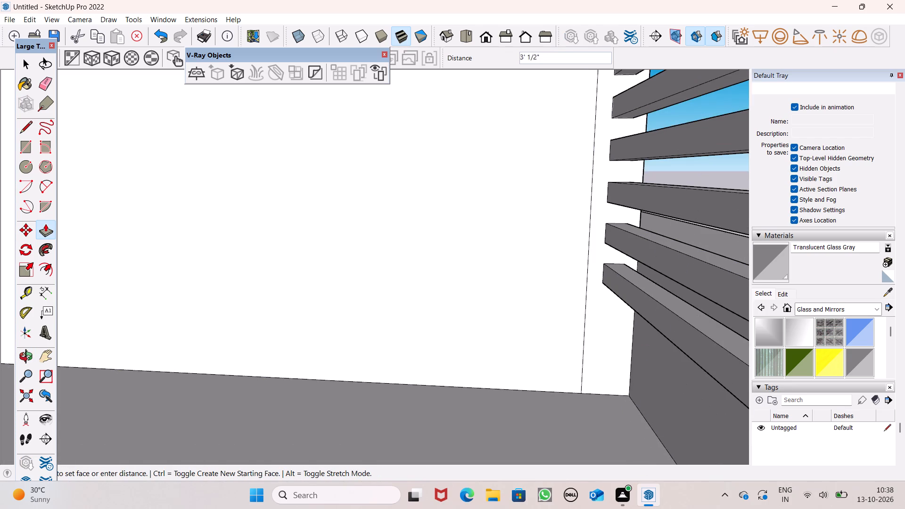
pyautogui.keyDown('ctrl'); pyautogui.moveTo(660, 508); pyautogui.dragTo(685, 502); pyautogui.keyUp('ctrl')
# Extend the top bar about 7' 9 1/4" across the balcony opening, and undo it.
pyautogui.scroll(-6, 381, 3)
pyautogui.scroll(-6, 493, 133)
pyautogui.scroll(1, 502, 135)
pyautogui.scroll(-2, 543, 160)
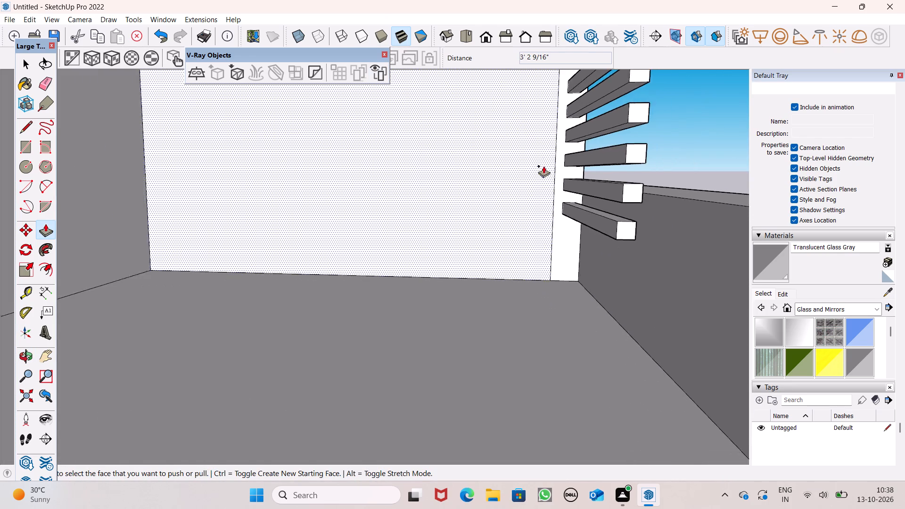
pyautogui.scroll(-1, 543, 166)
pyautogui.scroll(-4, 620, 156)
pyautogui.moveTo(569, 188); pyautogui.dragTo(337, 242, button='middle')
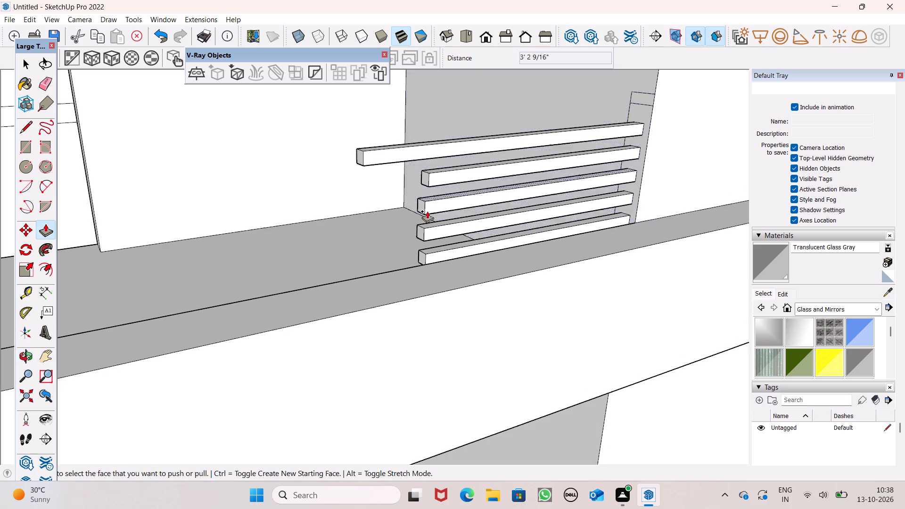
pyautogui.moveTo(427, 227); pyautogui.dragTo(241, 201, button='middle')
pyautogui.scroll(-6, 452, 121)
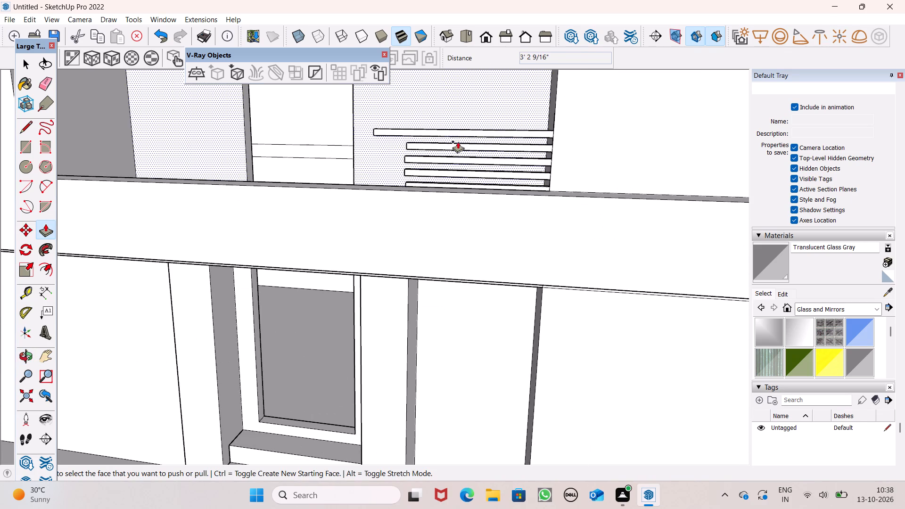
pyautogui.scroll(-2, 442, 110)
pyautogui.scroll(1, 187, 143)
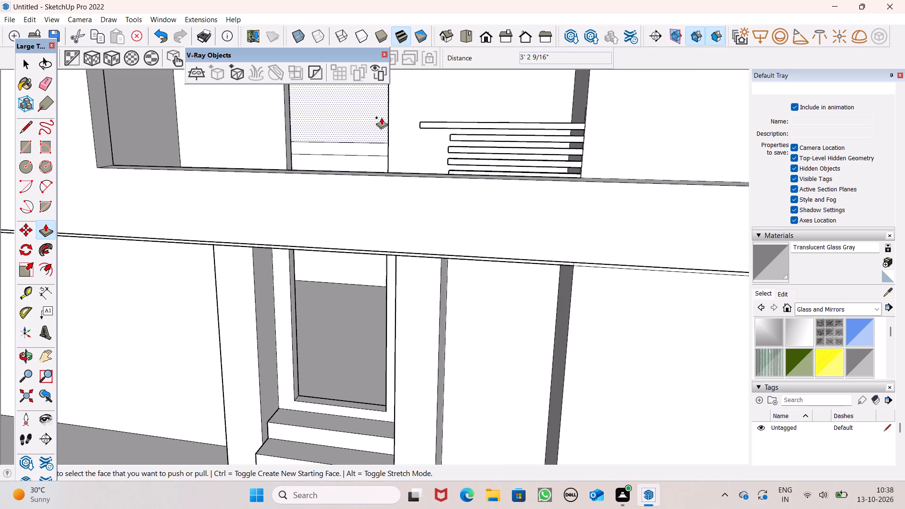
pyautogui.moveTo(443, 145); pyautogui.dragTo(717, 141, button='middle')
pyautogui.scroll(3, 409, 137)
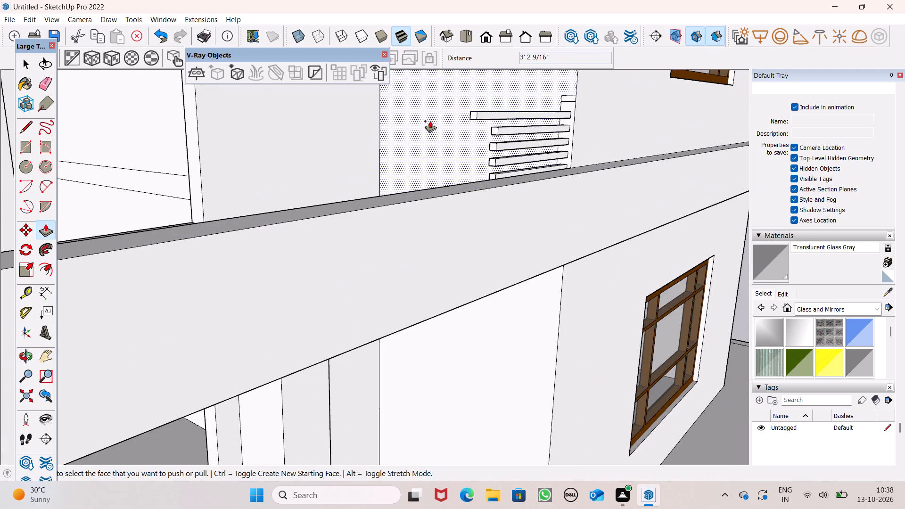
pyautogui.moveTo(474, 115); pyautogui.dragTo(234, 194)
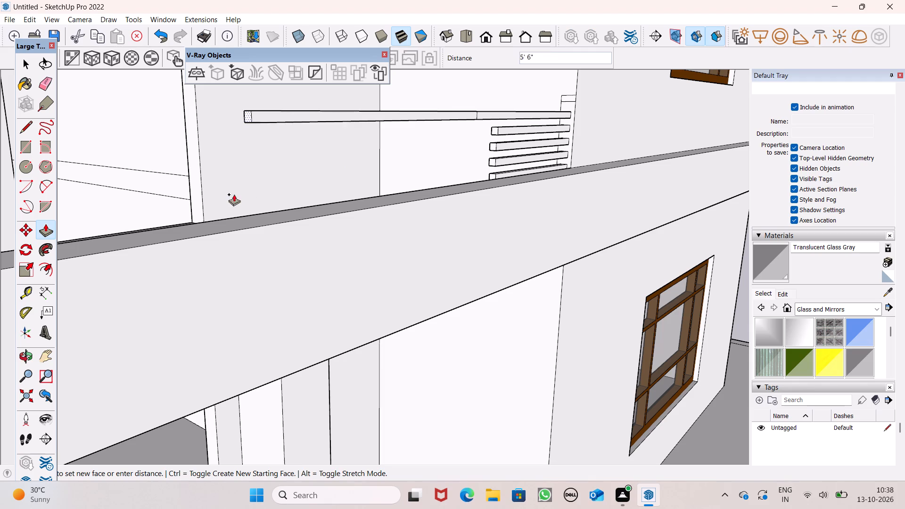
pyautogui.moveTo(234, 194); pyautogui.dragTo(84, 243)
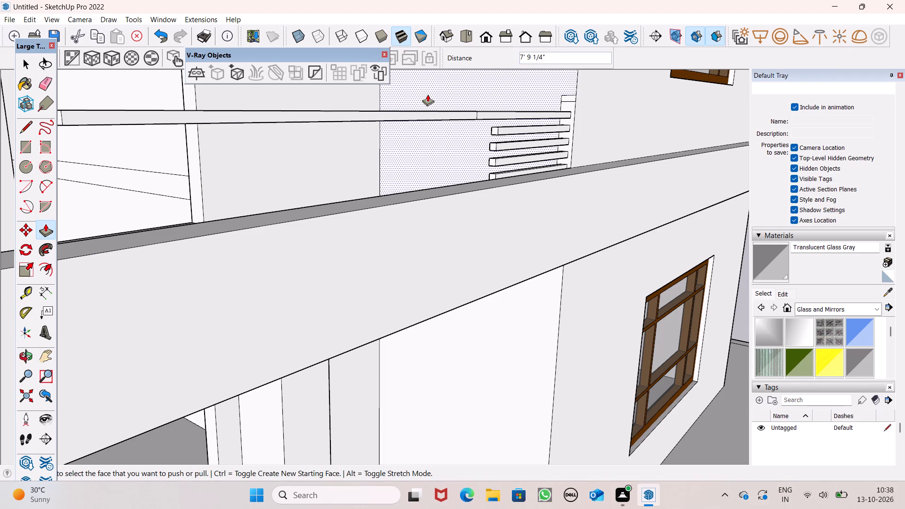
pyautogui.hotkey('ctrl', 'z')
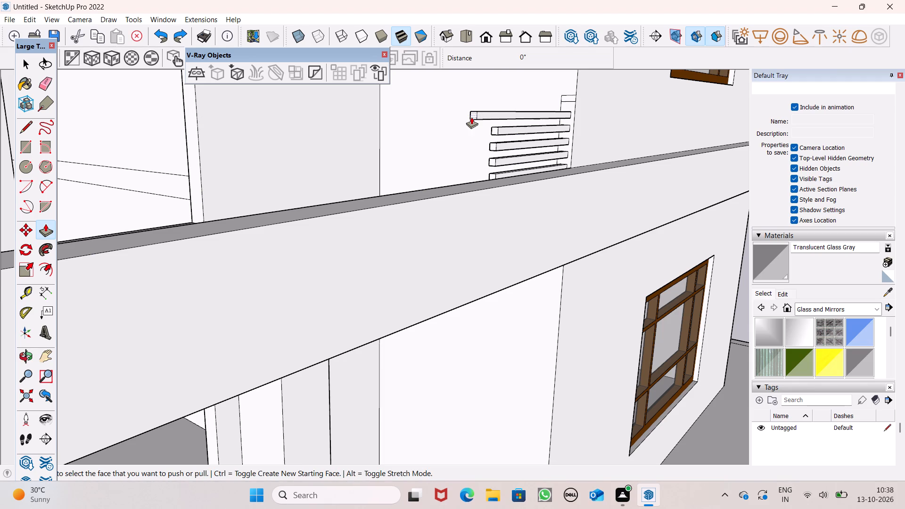
# Extend the top four bars across the balcony opening by about 8' 11/16", 10' 1 5/8", 9' 6 7/8" and 8' 11 3/16", from top to bottom.
pyautogui.moveTo(472, 116); pyautogui.dragTo(54, 251)
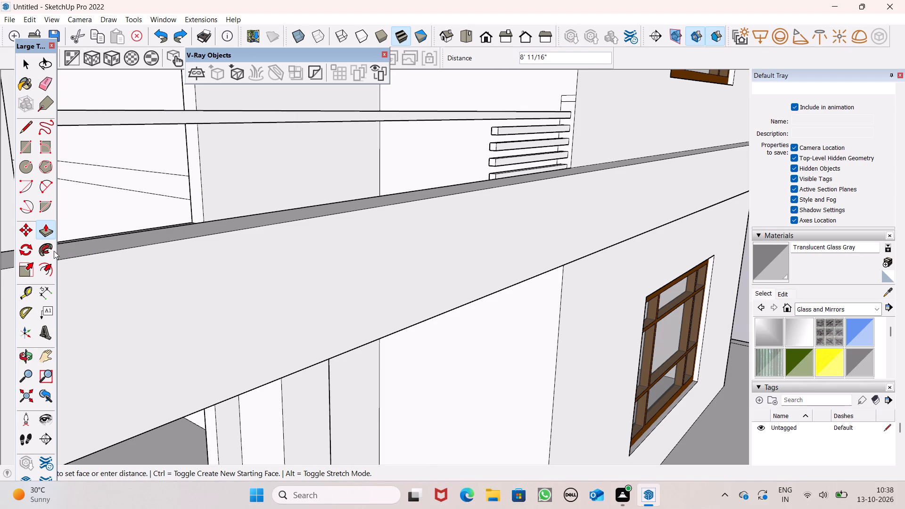
pyautogui.moveTo(54, 251); pyautogui.dragTo(55, 251)
pyautogui.moveTo(493, 130); pyautogui.dragTo(413, 189)
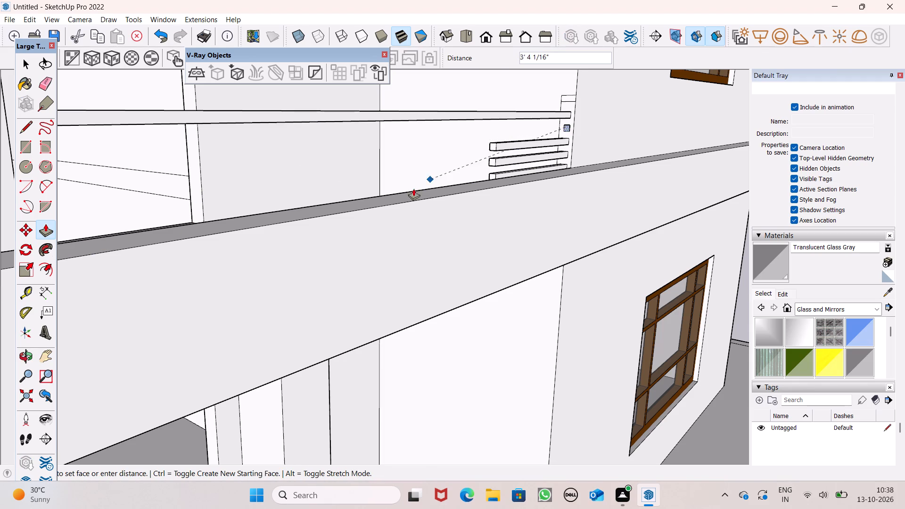
pyautogui.moveTo(413, 189); pyautogui.dragTo(2, 281)
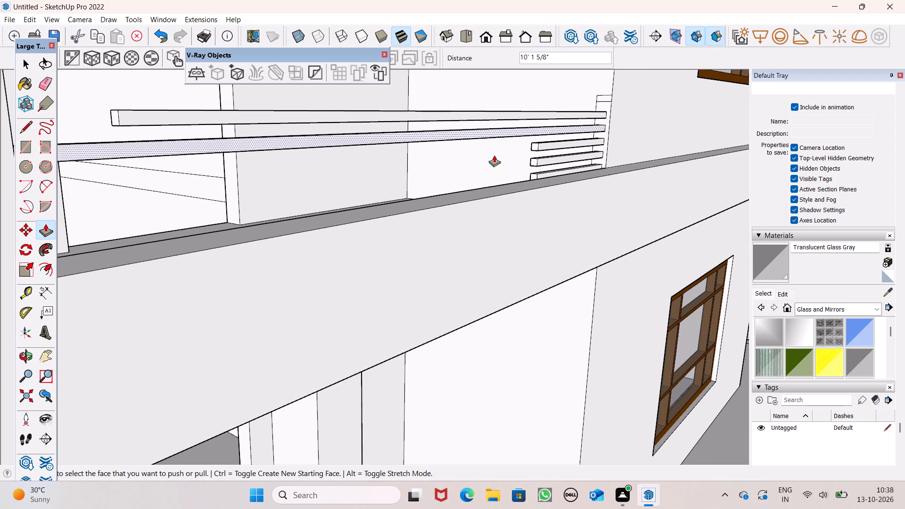
pyautogui.moveTo(534, 146); pyautogui.dragTo(152, 263)
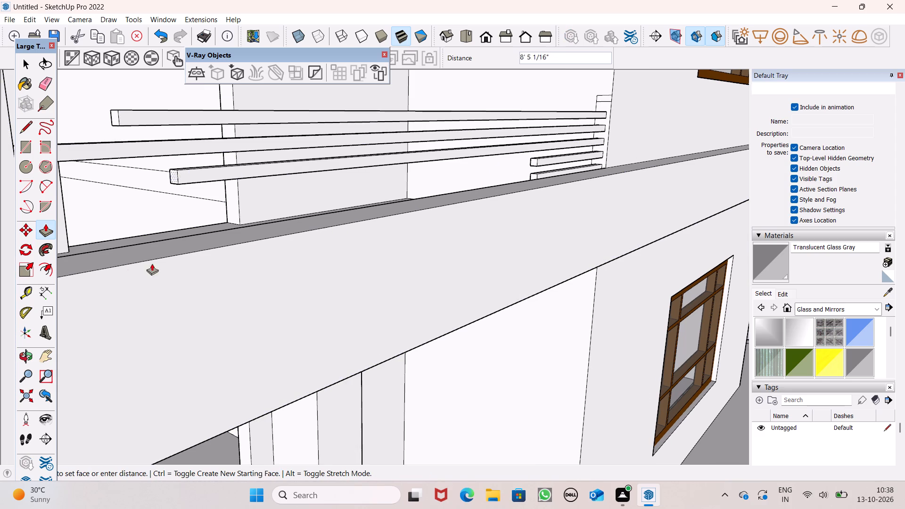
pyautogui.moveTo(152, 263); pyautogui.dragTo(64, 280)
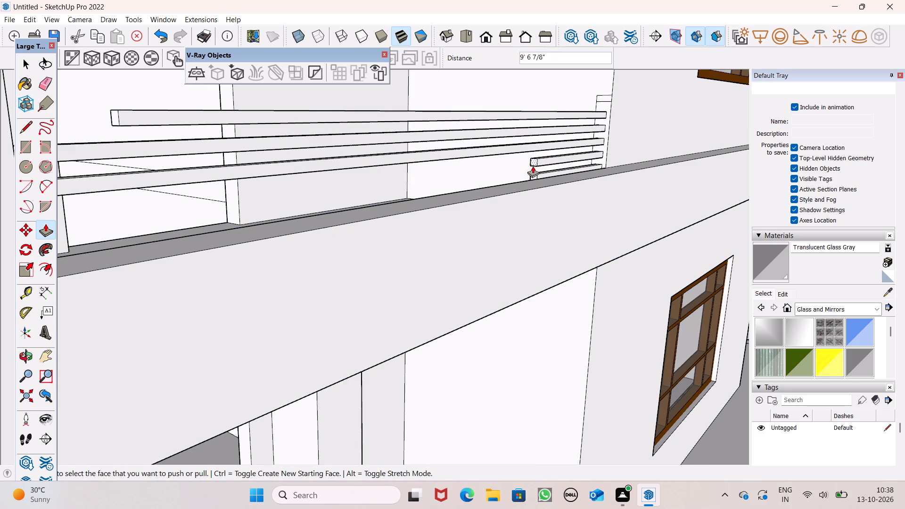
pyautogui.moveTo(535, 164); pyautogui.dragTo(130, 279)
# Examine the free ends of the extended railing bars where they approach the far side wall of the balcony opening.
pyautogui.scroll(-2, 501, 67)
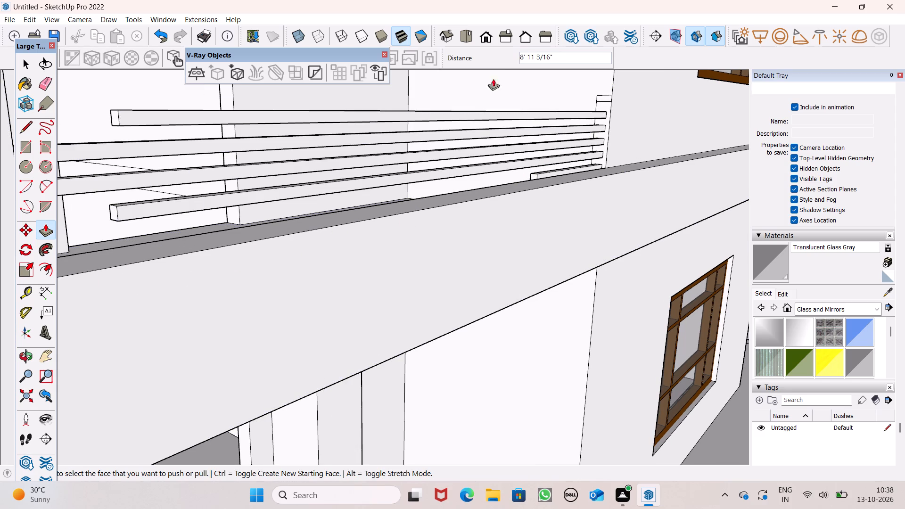
pyautogui.scroll(-2, 475, 102)
pyautogui.moveTo(468, 123); pyautogui.dragTo(374, 158, button='middle')
pyautogui.scroll(-4, 392, 119)
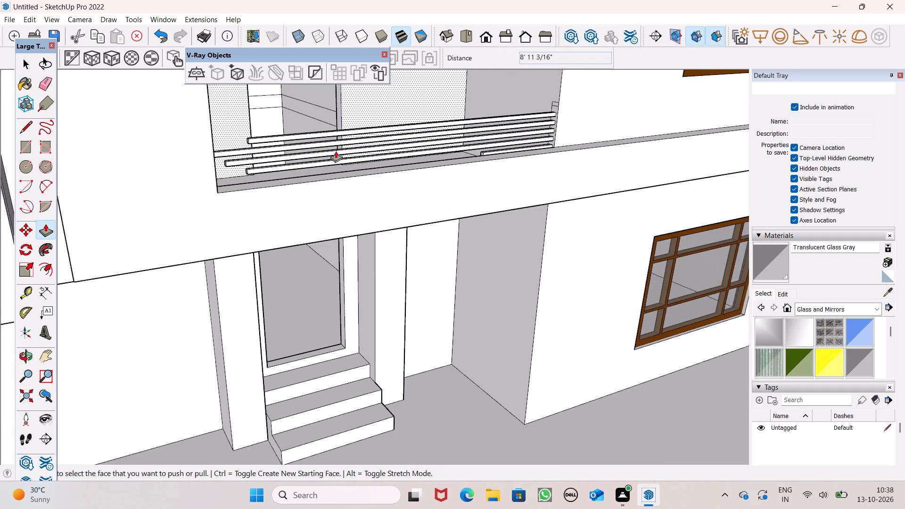
pyautogui.scroll(3, 310, 154)
pyautogui.moveTo(273, 156); pyautogui.dragTo(163, 170, button='middle')
pyautogui.scroll(7, 132, 152)
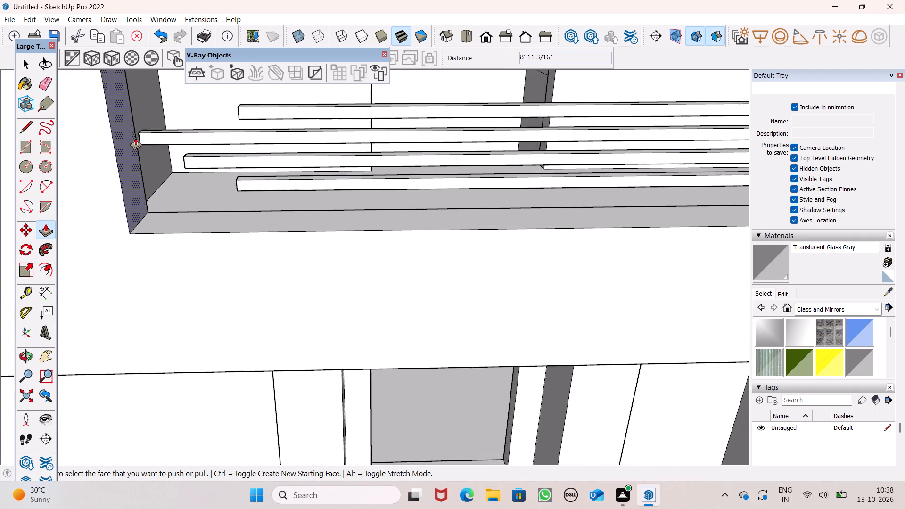
pyautogui.scroll(14, 135, 137)
pyautogui.moveTo(155, 133); pyautogui.dragTo(129, 159, button='middle')
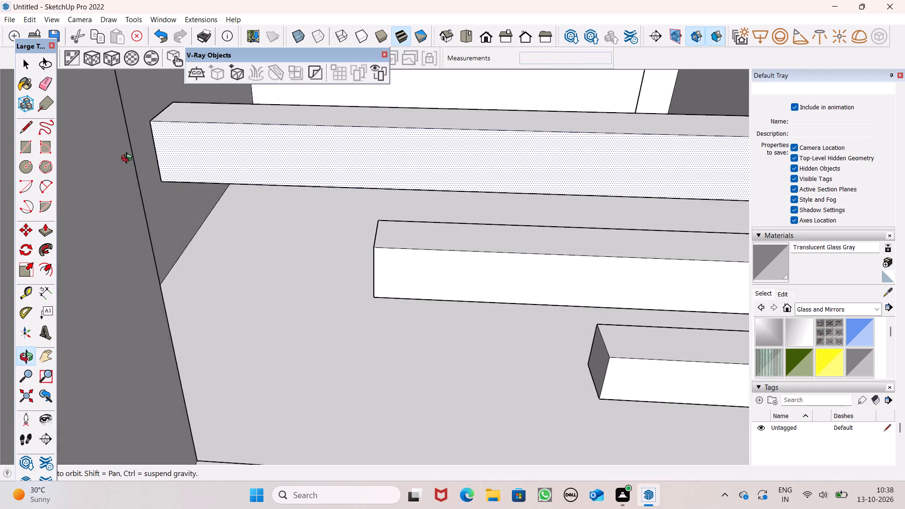
pyautogui.moveTo(129, 159); pyautogui.dragTo(153, 150, button='middle')
pyautogui.scroll(-3, 217, 128)
pyautogui.scroll(-2, 428, 209)
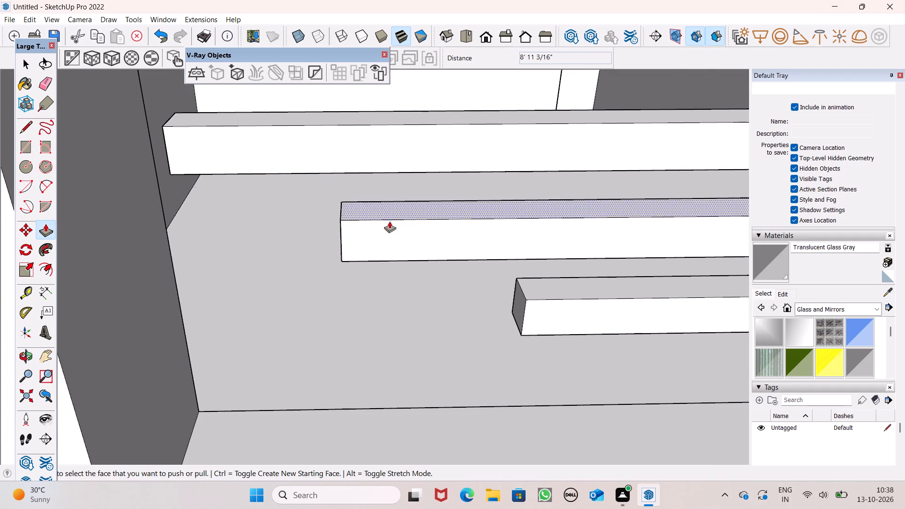
pyautogui.scroll(-11, 389, 221)
pyautogui.moveTo(337, 254); pyautogui.dragTo(395, 246, button='middle')
pyautogui.scroll(7, 389, 242)
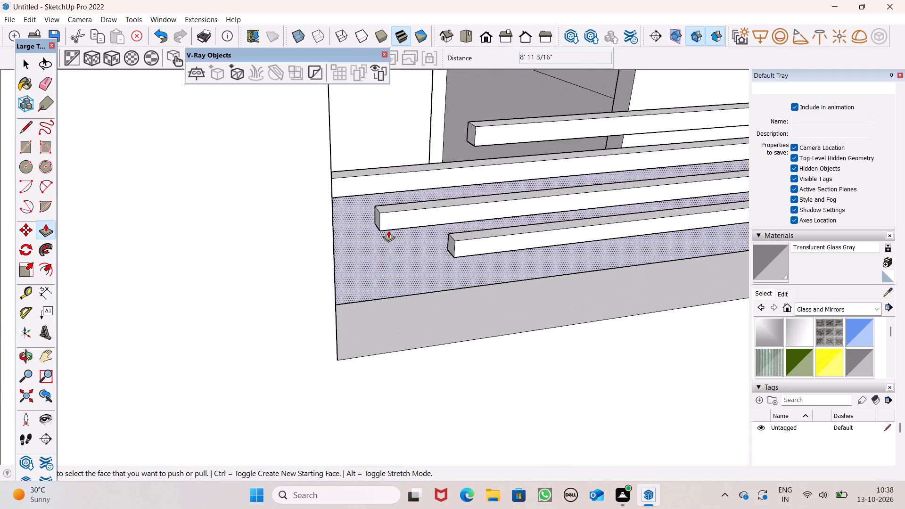
# Extend the lowest, still short railing bar about 9' 1 1/2" across the balcony opening.
pyautogui.scroll(-4, 297, 237)
pyautogui.scroll(-5, 383, 232)
pyautogui.scroll(-1, 512, 216)
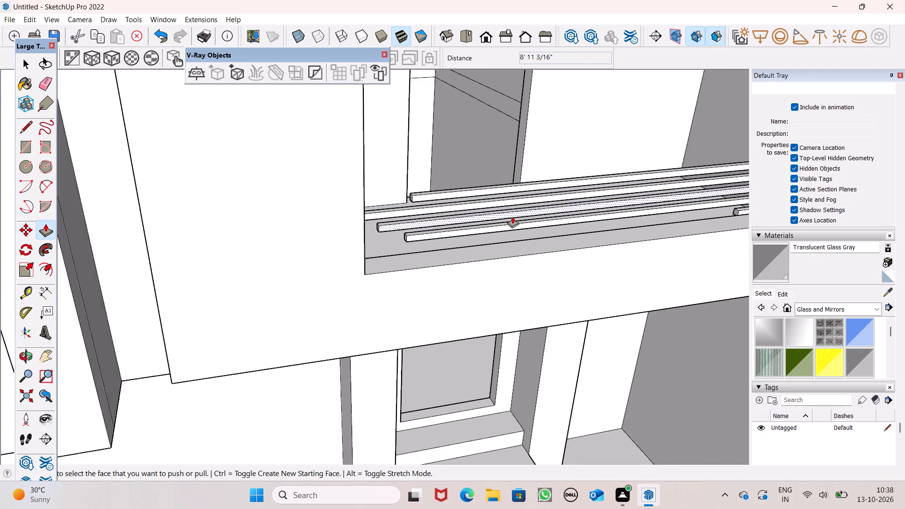
pyautogui.scroll(-1, 512, 216)
pyautogui.scroll(10, 724, 214)
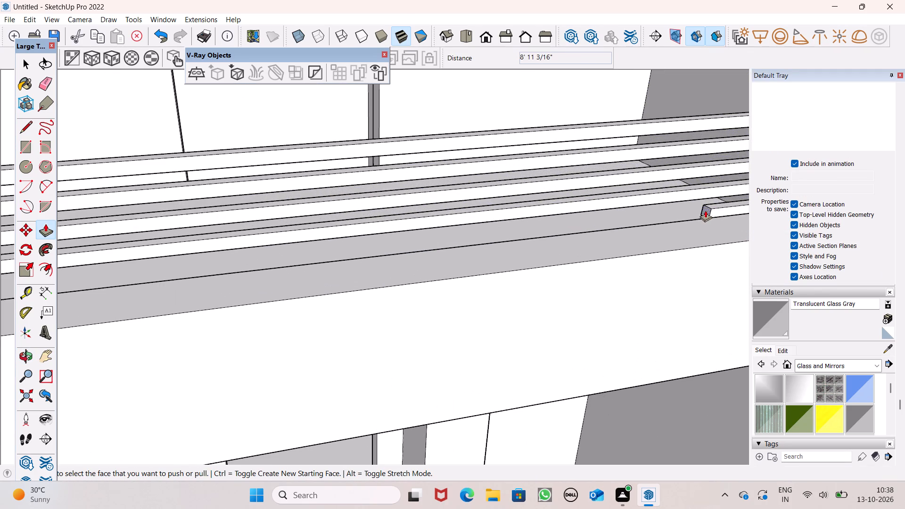
pyautogui.moveTo(707, 212); pyautogui.dragTo(0, 345)
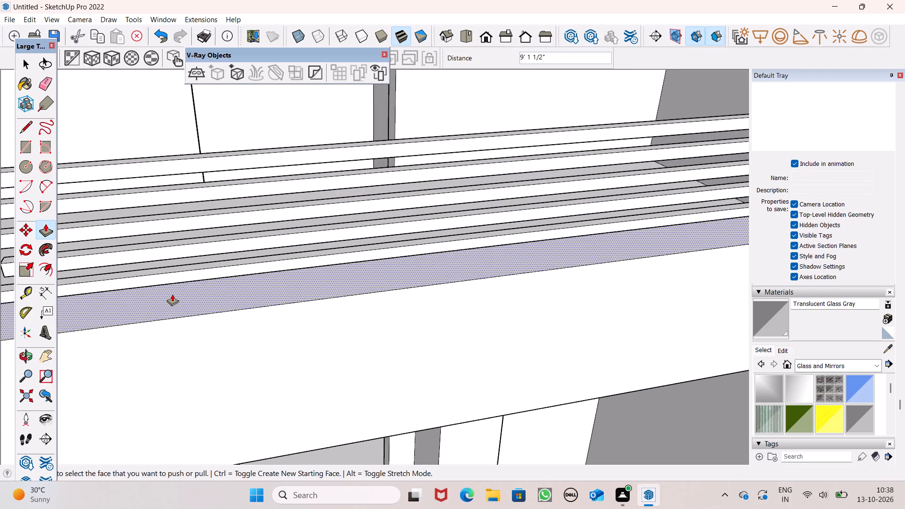
# Push/Pull the topmost square on the wall strip about 10' 4 1/2" across the balcony opening as the top railing bar.
pyautogui.scroll(-3, 172, 294)
pyautogui.scroll(1, 172, 294)
pyautogui.scroll(-9, 232, 254)
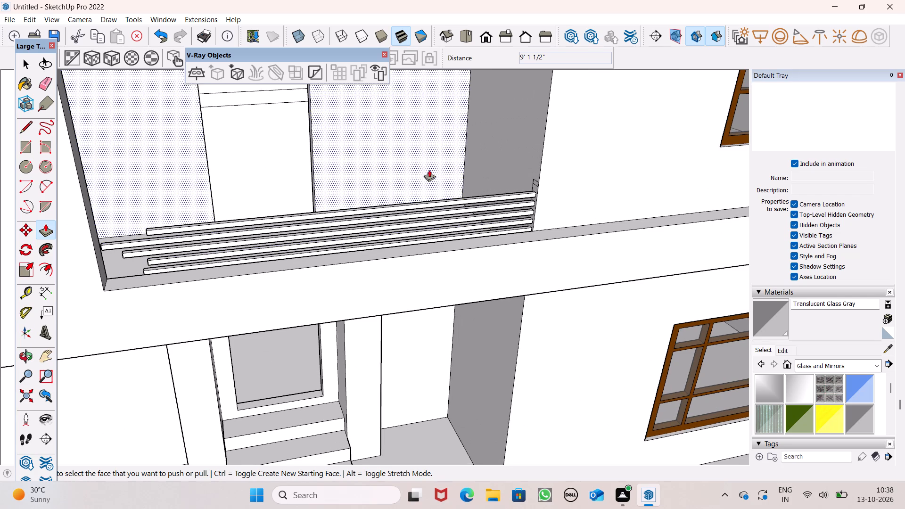
pyautogui.scroll(8, 528, 180)
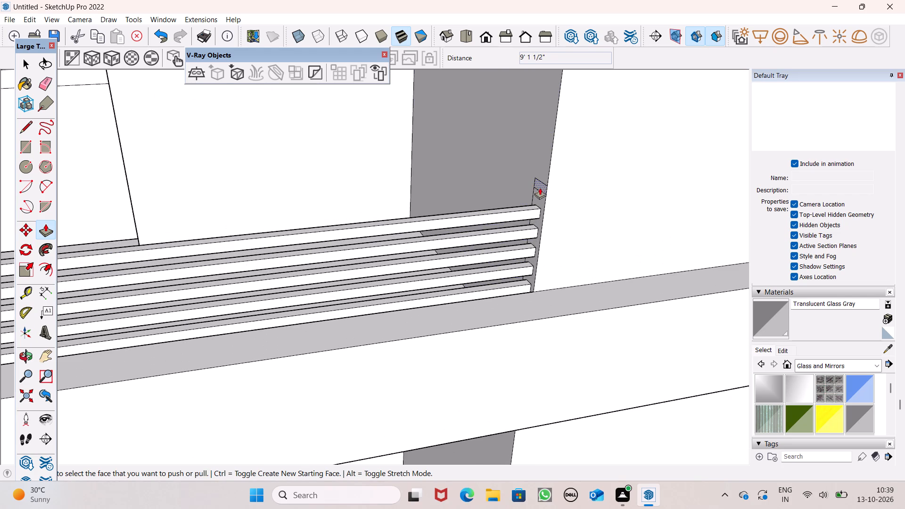
pyautogui.moveTo(542, 188); pyautogui.dragTo(0, 233)
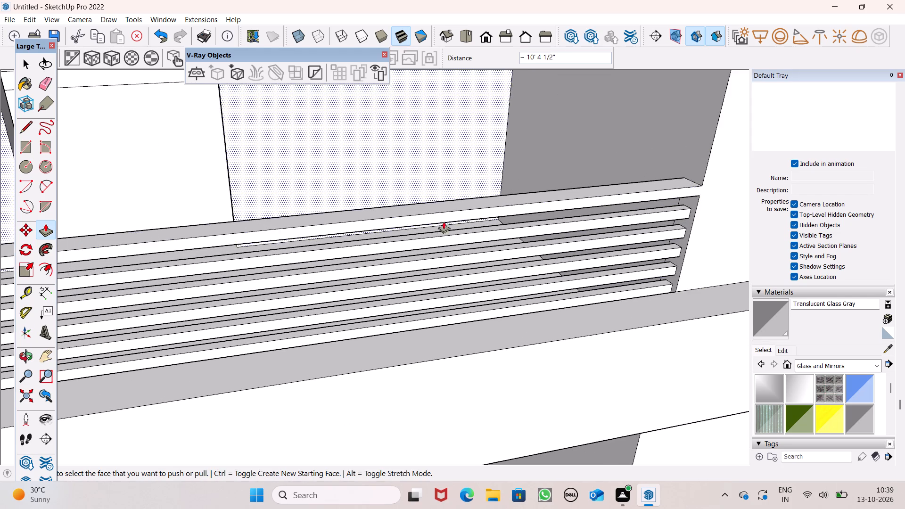
# Examine the full set of railing bars from their attached end and from the balcony floor.
pyautogui.moveTo(474, 222); pyautogui.dragTo(155, 227, button='middle')
pyautogui.scroll(1, 155, 236)
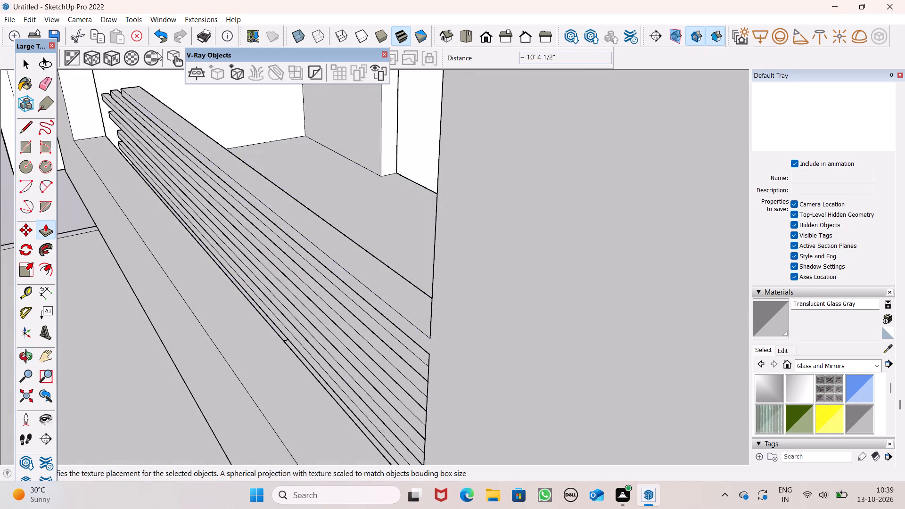
pyautogui.scroll(-1, 213, 164)
pyautogui.moveTo(349, 221); pyautogui.dragTo(370, 180, button='middle')
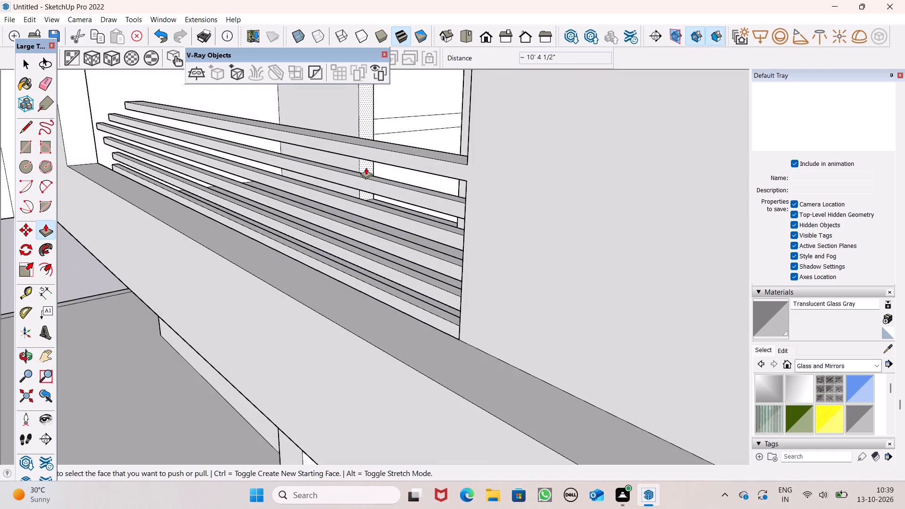
pyautogui.scroll(7, 362, 161)
pyautogui.scroll(-1, 375, 164)
pyautogui.moveTo(422, 245); pyautogui.dragTo(331, 253, button='middle')
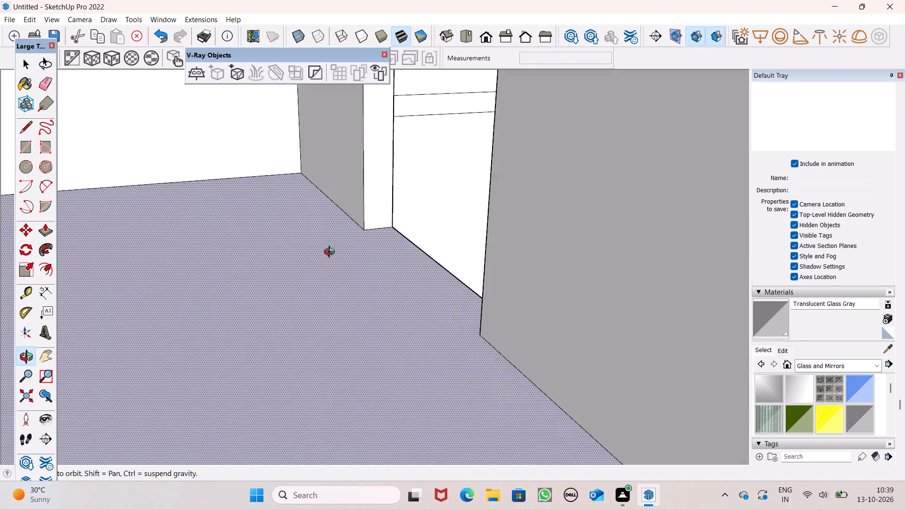
pyautogui.moveTo(331, 253); pyautogui.dragTo(294, 226, button='middle')
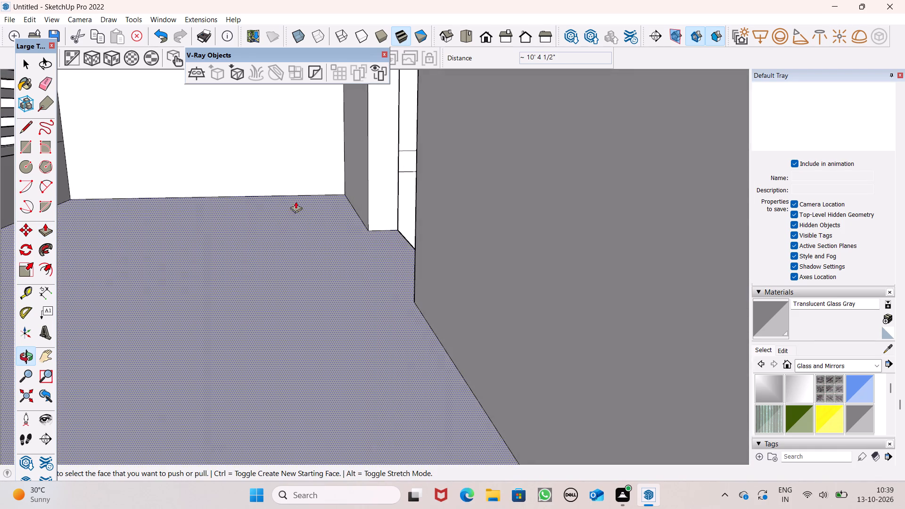
pyautogui.scroll(-1, 303, 192)
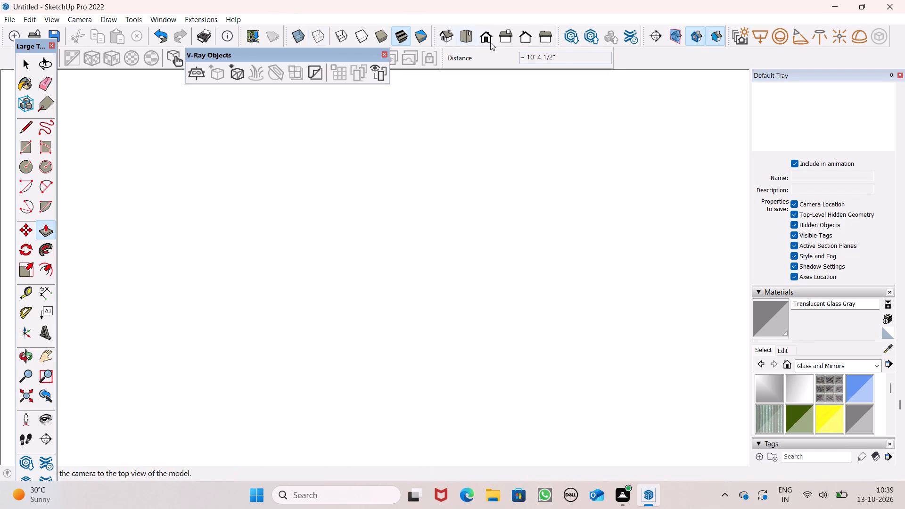
# Switch to the front view and examine the railing bars and their uneven free ends from outside the façade.
pyautogui.click(485, 39)
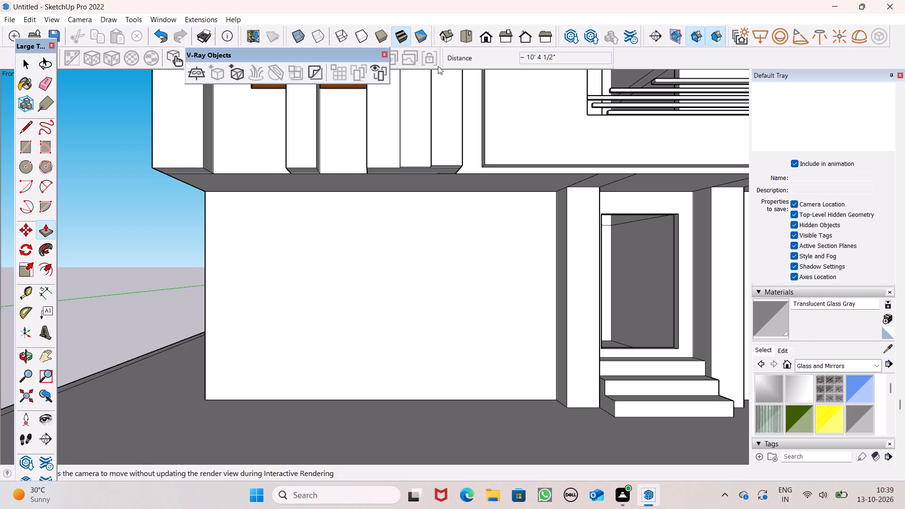
pyautogui.scroll(-1, 454, 59)
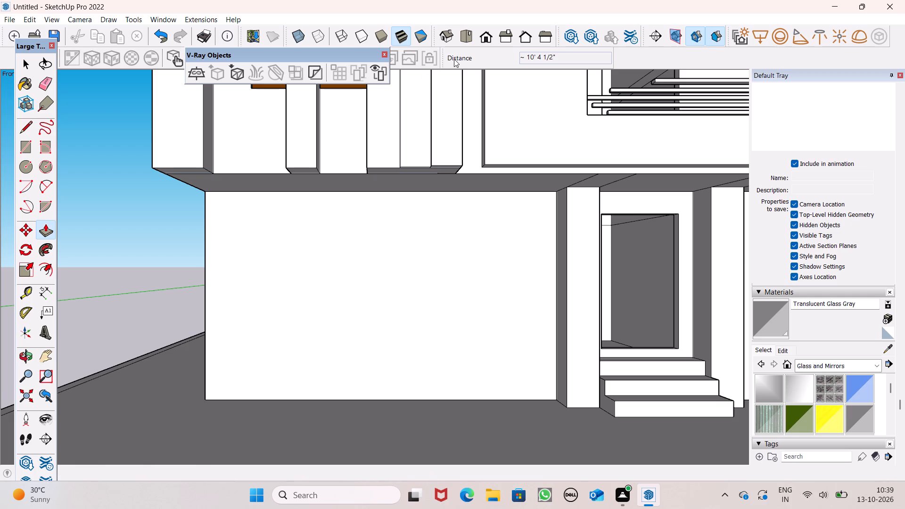
pyautogui.moveTo(461, 79); pyautogui.dragTo(792, 125, button='middle')
pyautogui.scroll(-2, 643, 125)
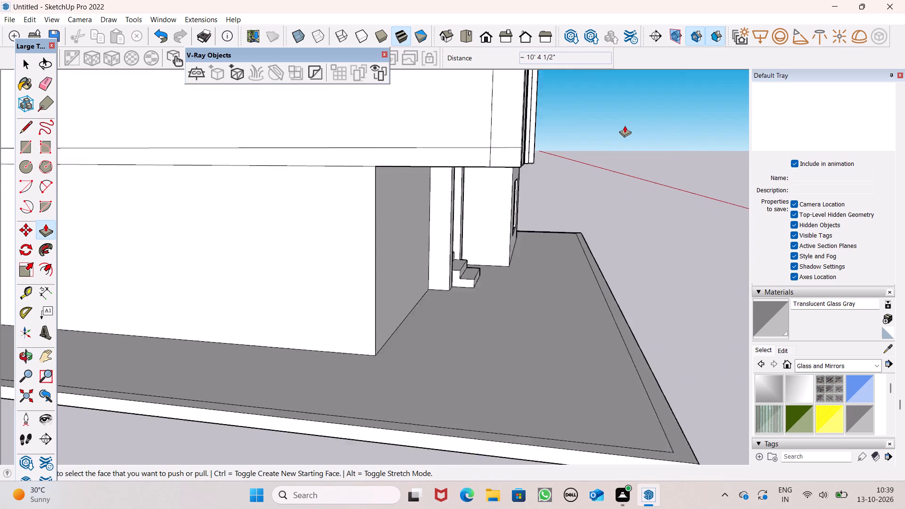
pyautogui.scroll(-5, 625, 125)
pyautogui.scroll(-2, 670, 115)
pyautogui.moveTo(668, 129); pyautogui.dragTo(644, 135, button='middle')
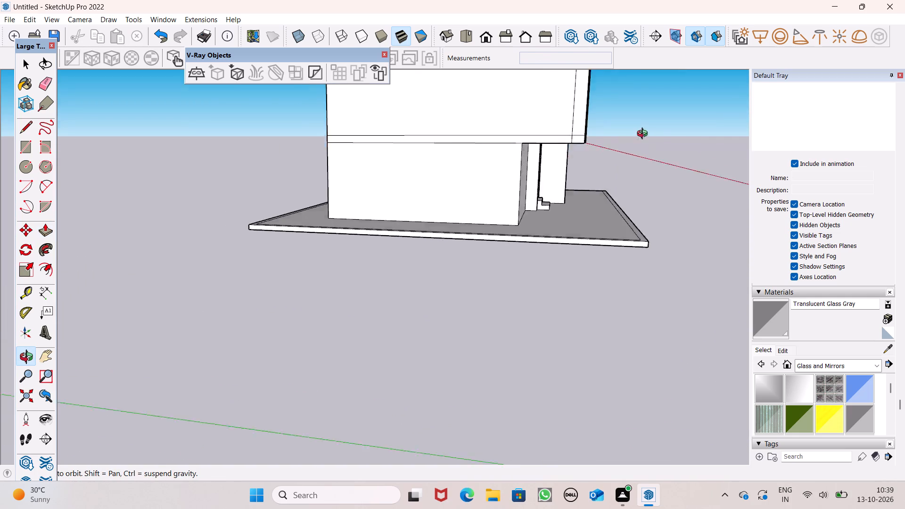
pyautogui.moveTo(644, 135); pyautogui.dragTo(413, 177, button='middle')
pyautogui.scroll(6, 485, 155)
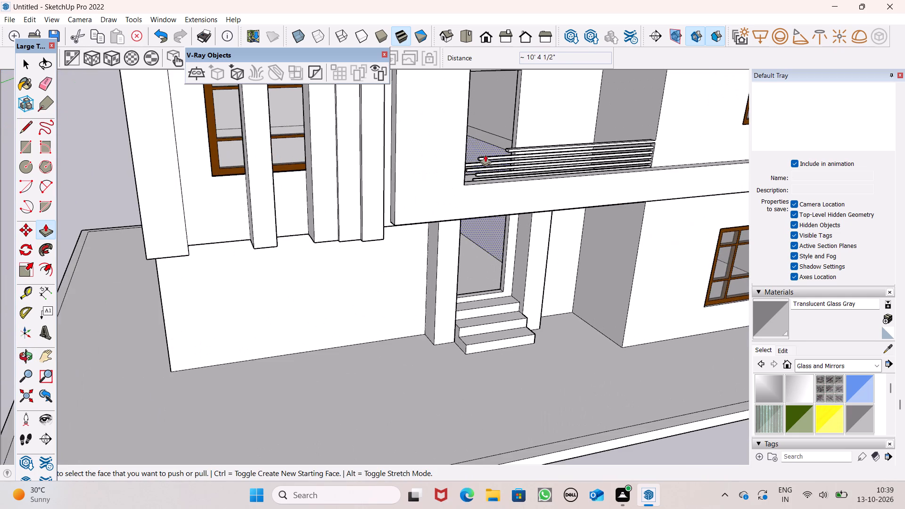
pyautogui.moveTo(507, 156); pyautogui.dragTo(347, 173, button='middle')
pyautogui.scroll(1, 507, 156)
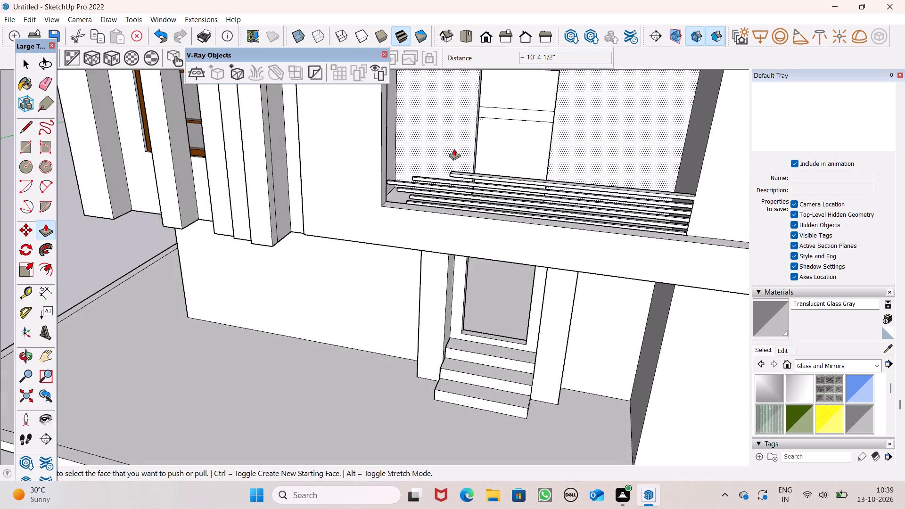
pyautogui.scroll(6, 486, 148)
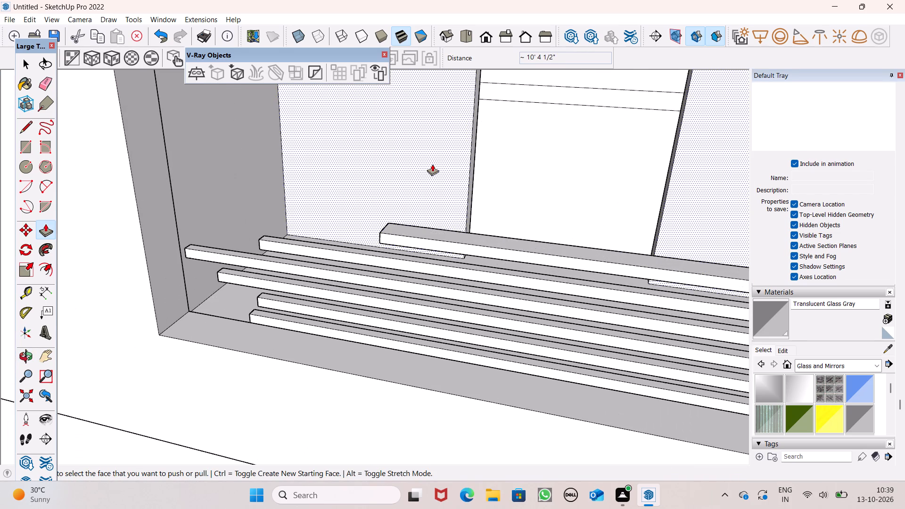
pyautogui.scroll(-3, 432, 160)
# Examine the balcony interior, its floor corner and the free ends of the railing bars from inside.
pyautogui.moveTo(443, 187); pyautogui.dragTo(148, 206, button='middle')
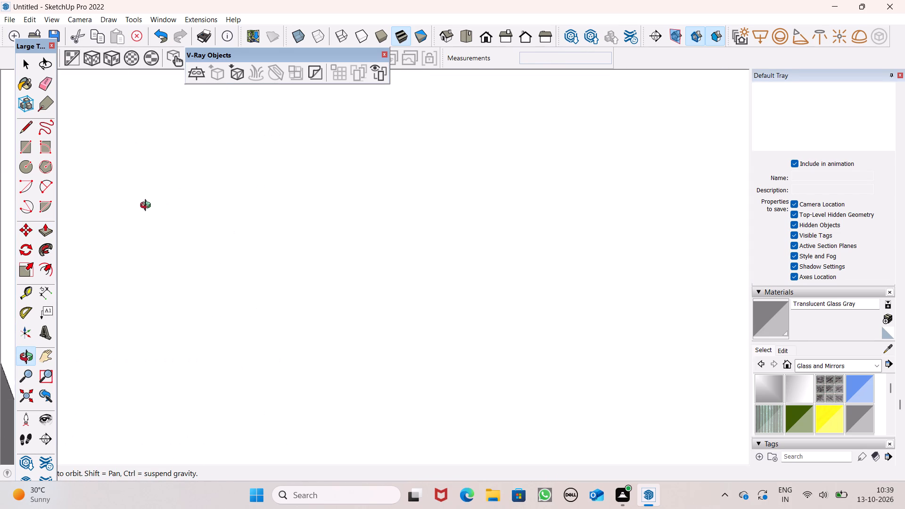
pyautogui.moveTo(148, 206); pyautogui.dragTo(221, 160, button='middle')
pyautogui.scroll(4, 439, 226)
pyautogui.moveTo(433, 292); pyautogui.dragTo(435, 295, button='middle')
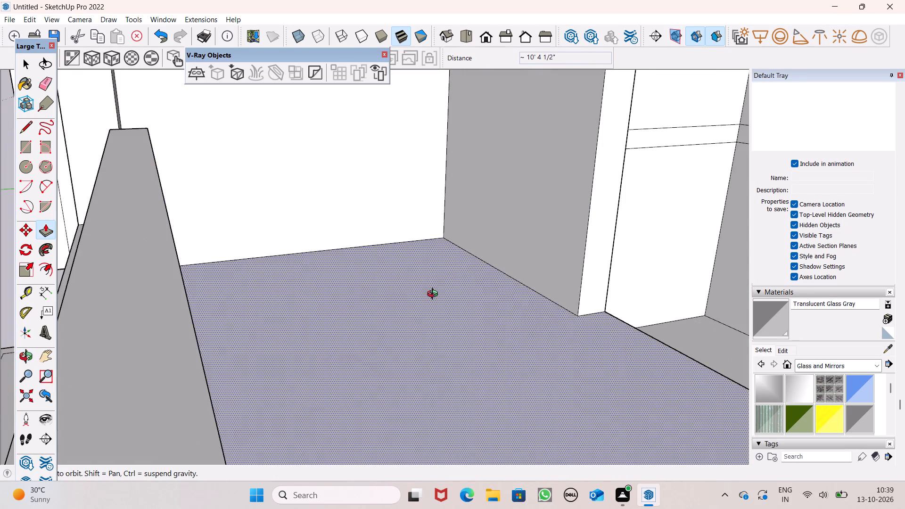
pyautogui.moveTo(435, 295); pyautogui.dragTo(312, 279, button='middle')
pyautogui.scroll(2, 287, 250)
pyautogui.scroll(-2, 267, 146)
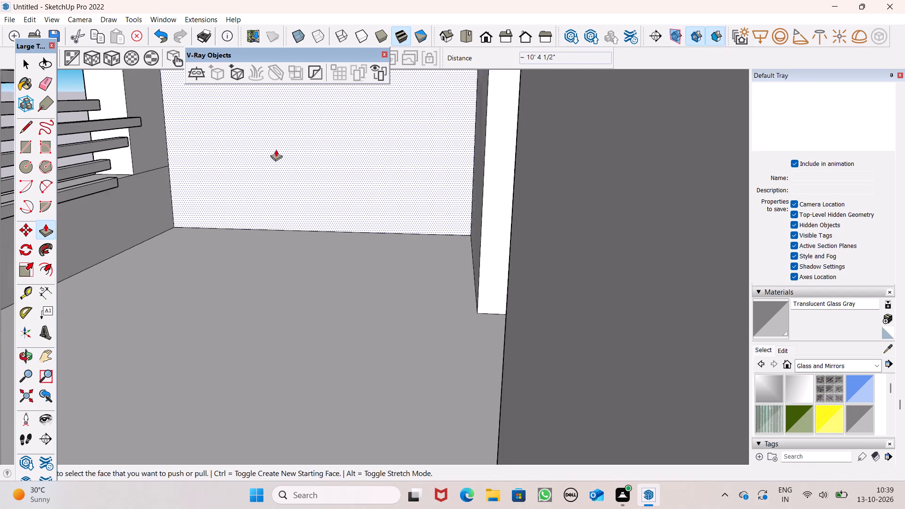
pyautogui.scroll(-1, 276, 149)
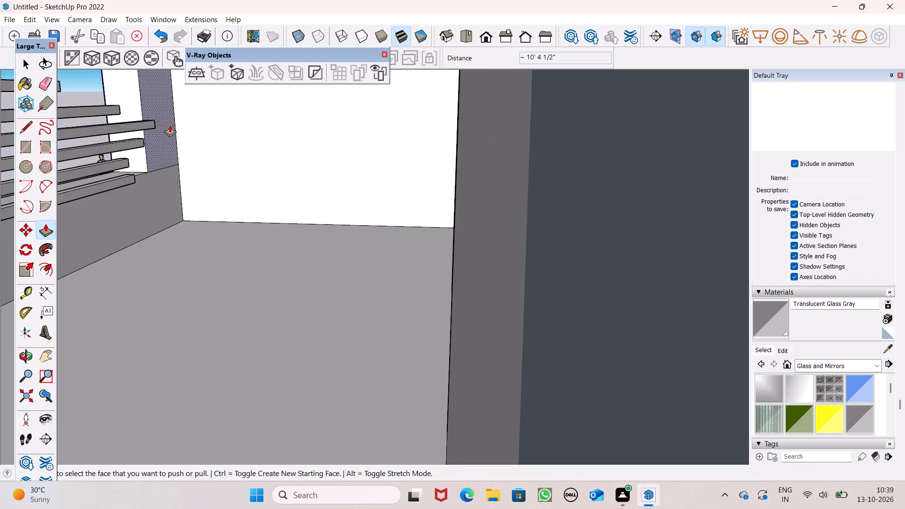
pyautogui.moveTo(177, 129); pyautogui.dragTo(207, 143, button='middle')
pyautogui.scroll(1, 185, 131)
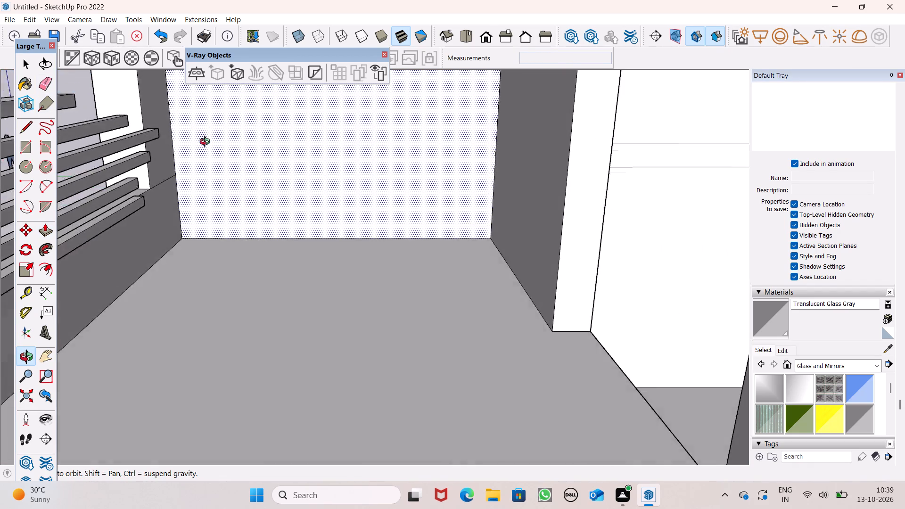
pyautogui.moveTo(207, 143); pyautogui.dragTo(205, 123, button='middle')
pyautogui.scroll(4, 204, 129)
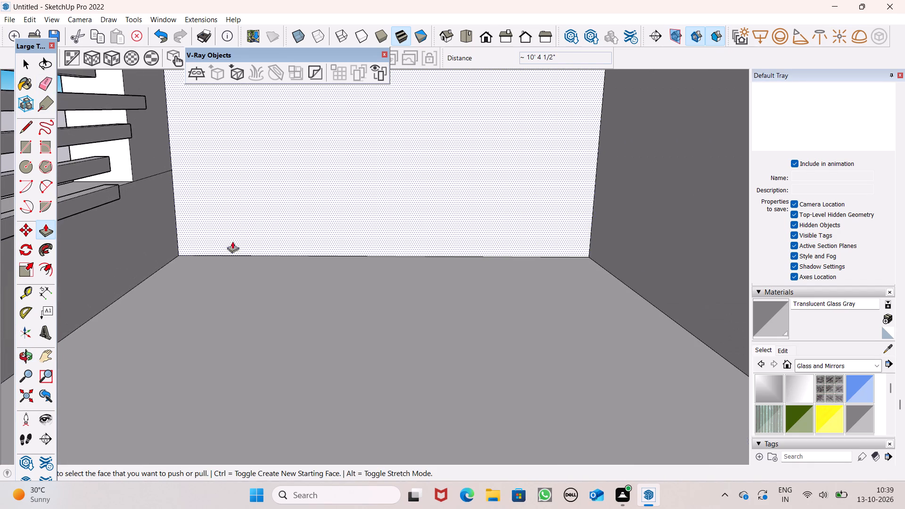
pyautogui.moveTo(242, 272); pyautogui.dragTo(98, 234, button='middle')
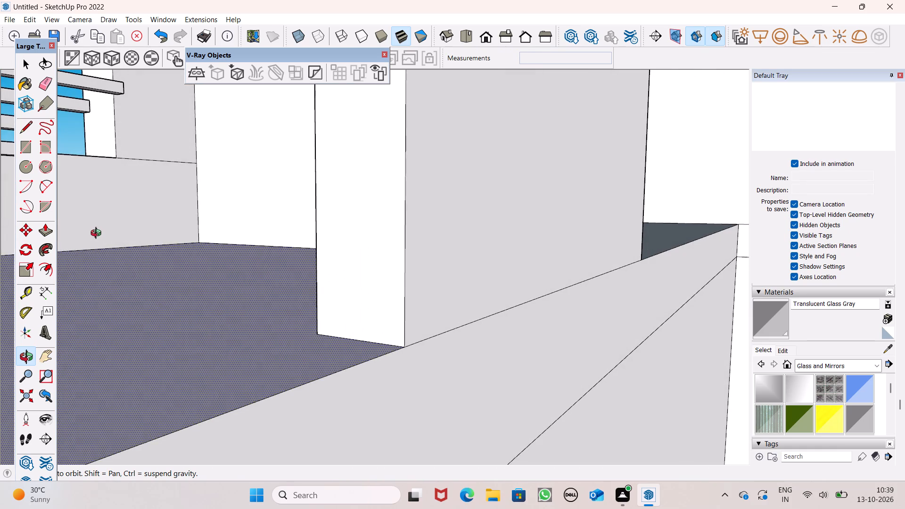
pyautogui.moveTo(98, 234); pyautogui.dragTo(83, 237, button='middle')
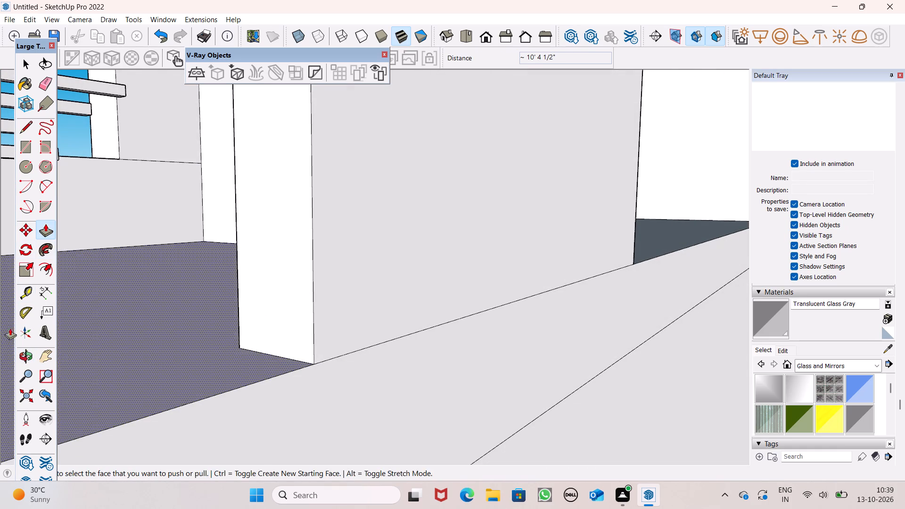
pyautogui.click(58, 361)
pyautogui.click(54, 353)
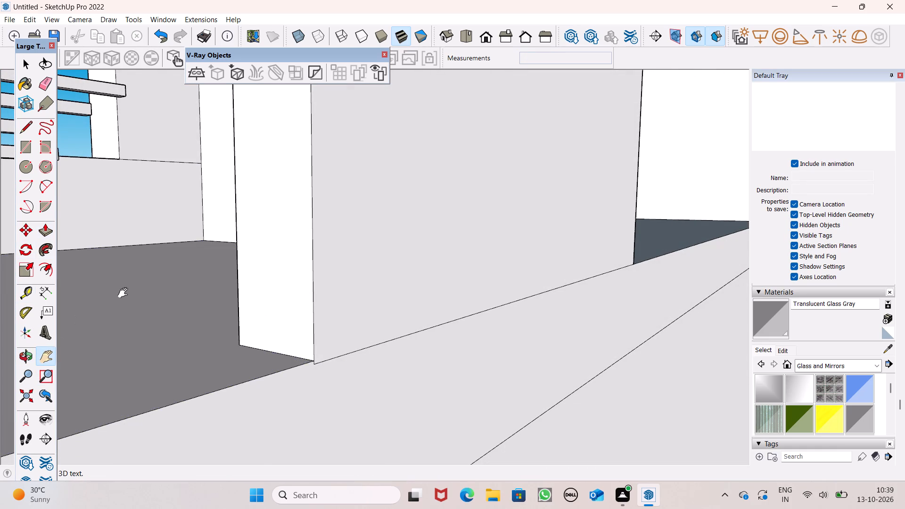
pyautogui.moveTo(165, 279); pyautogui.dragTo(260, 342)
pyautogui.moveTo(230, 283); pyautogui.dragTo(211, 359)
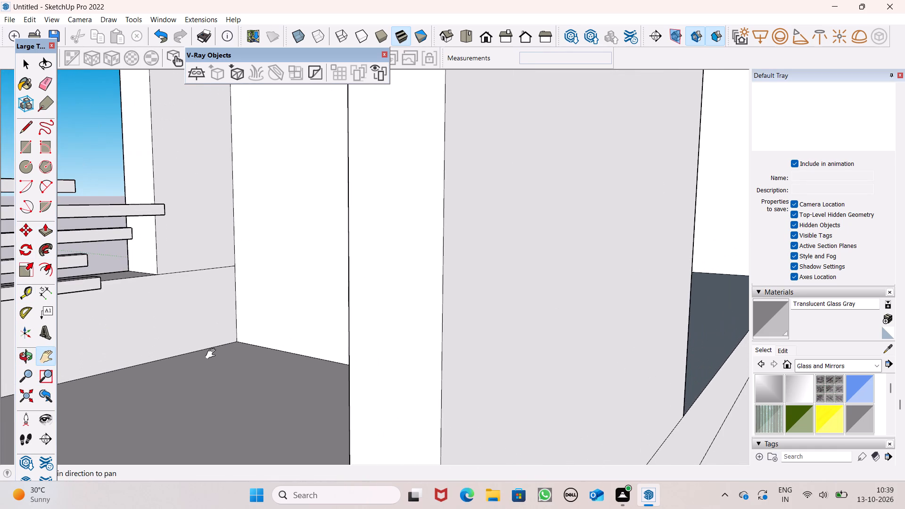
pyautogui.moveTo(221, 345); pyautogui.dragTo(224, 334)
pyautogui.scroll(3, 260, 298)
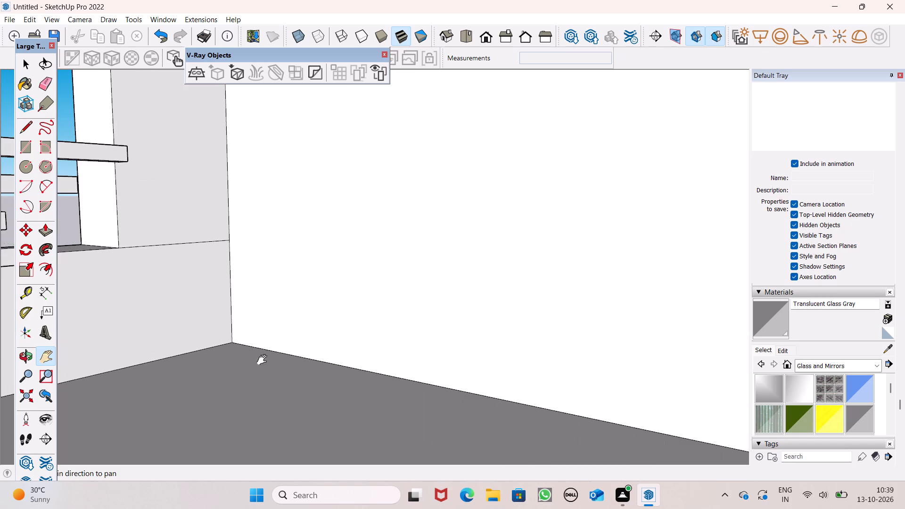
pyautogui.middleClick(262, 363)
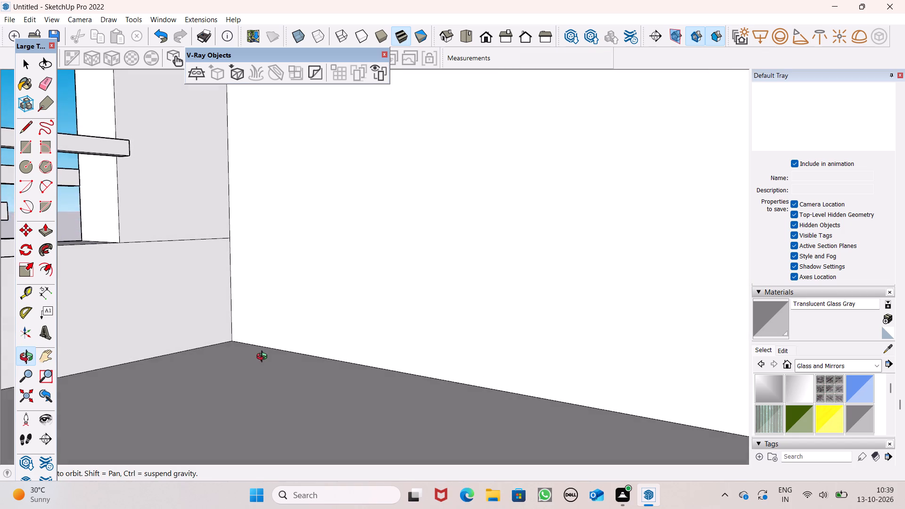
pyautogui.moveTo(702, 501); pyautogui.dragTo(687, 496, button='middle')
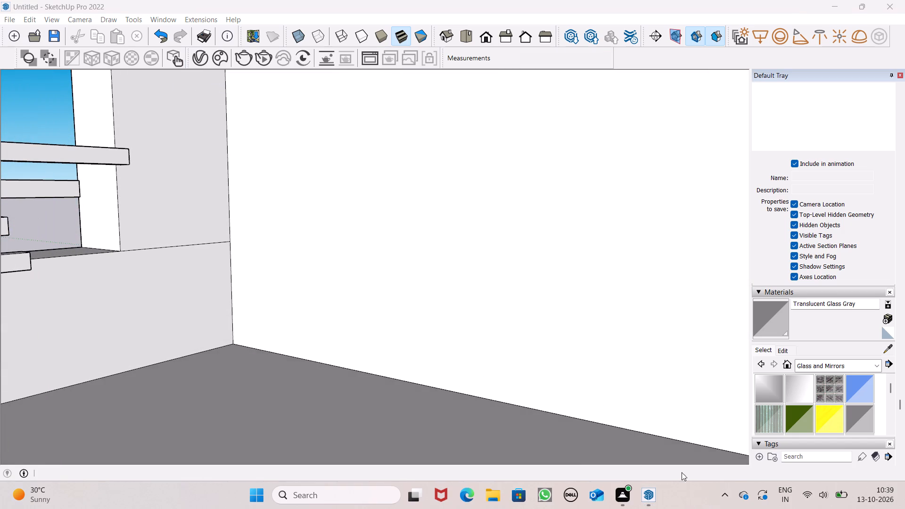
pyautogui.moveTo(655, 443); pyautogui.dragTo(657, 455, button='middle')
pyautogui.scroll(1, 657, 454)
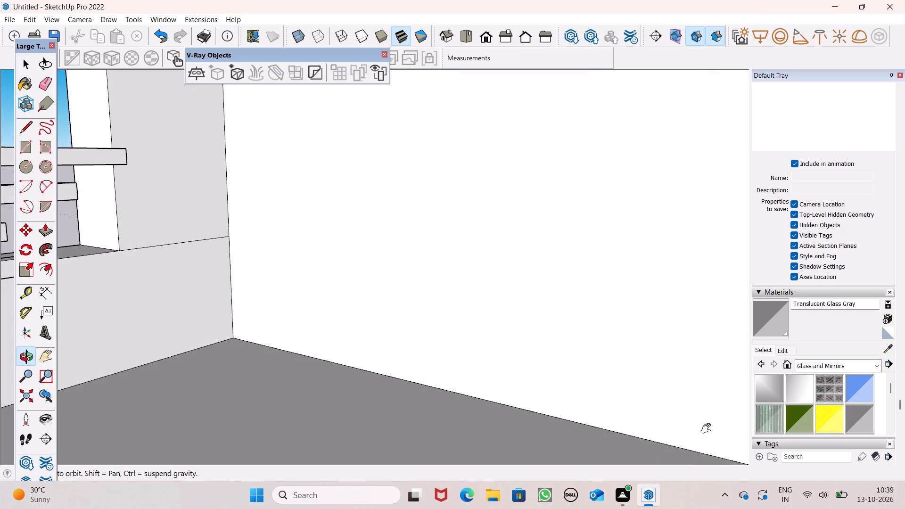
# Add a scene that stores the current view of the balcony's inside corner.
pyautogui.scroll(-5, 781, 332)
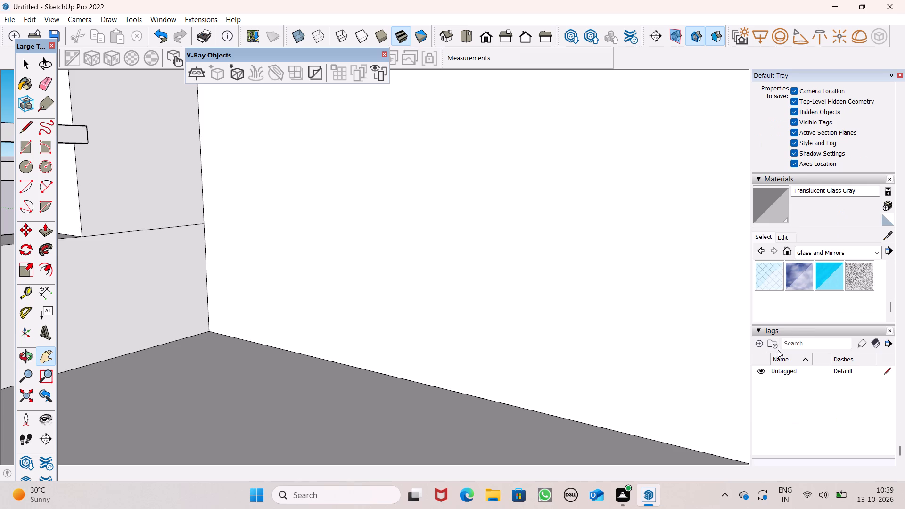
pyautogui.scroll(13, 783, 347)
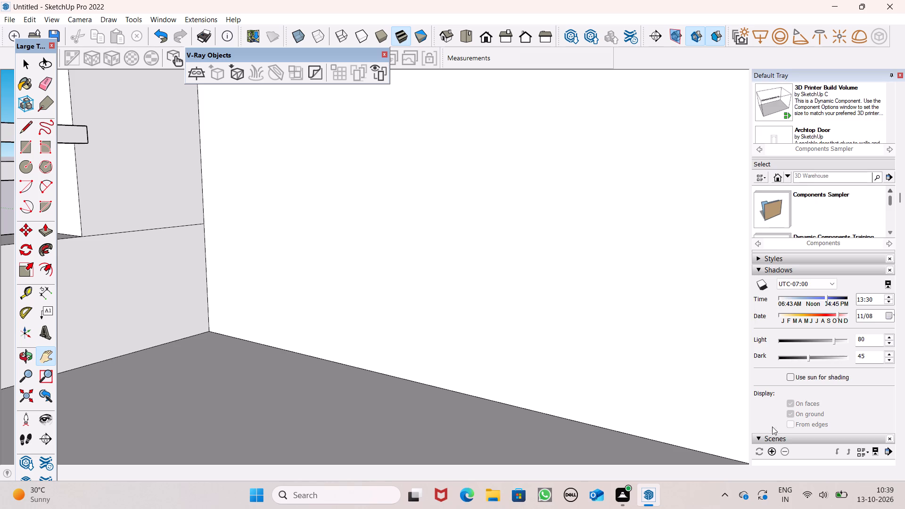
pyautogui.doubleClick(767, 449)
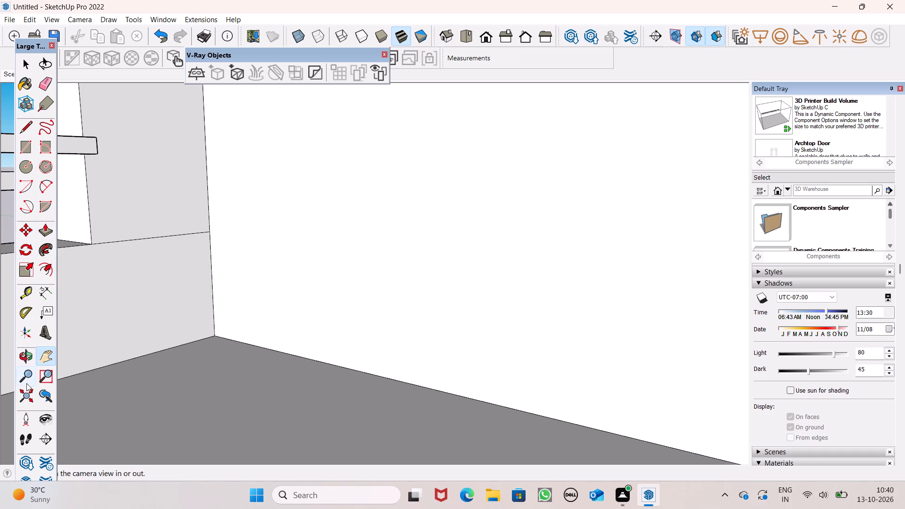
# Examine the railing bars along the balcony opening from inside, from the wall corner across to their far ends.
pyautogui.click(42, 419)
pyautogui.moveTo(266, 366); pyautogui.dragTo(205, 371, button='middle')
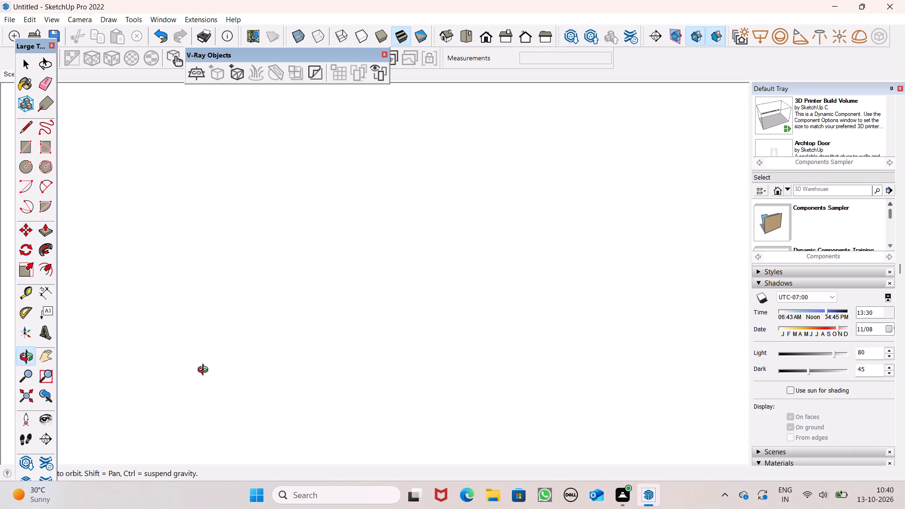
pyautogui.moveTo(205, 371); pyautogui.dragTo(233, 317, button='middle')
pyautogui.moveTo(233, 317); pyautogui.dragTo(262, 312, button='middle')
pyautogui.scroll(7, 275, 250)
pyautogui.moveTo(369, 333); pyautogui.dragTo(337, 351, button='middle')
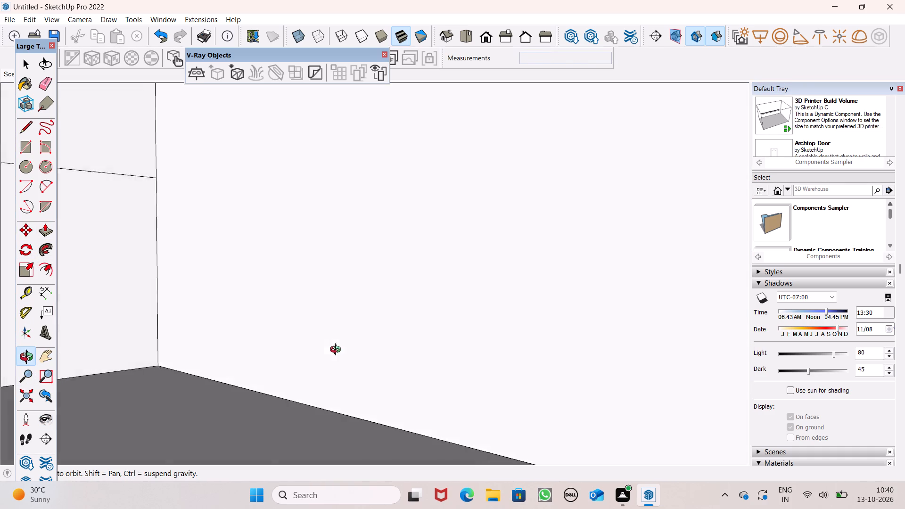
pyautogui.moveTo(337, 351); pyautogui.dragTo(221, 311, button='middle')
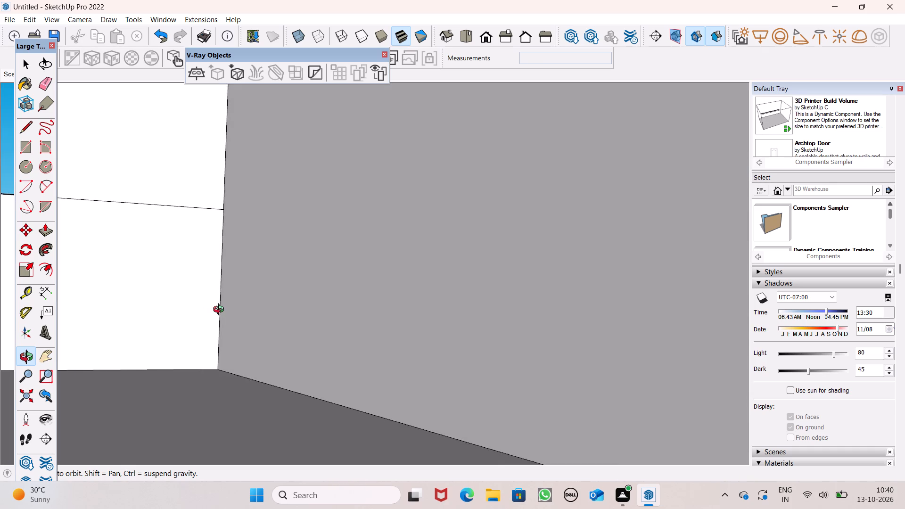
pyautogui.moveTo(221, 311); pyautogui.dragTo(222, 308, button='middle')
pyautogui.scroll(2, 177, 281)
pyautogui.moveTo(140, 265); pyautogui.dragTo(129, 280, button='middle')
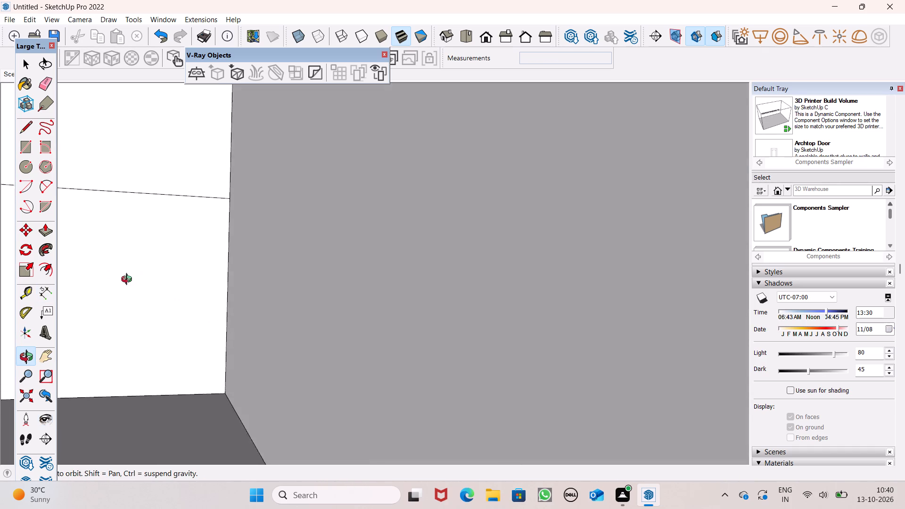
pyautogui.moveTo(129, 280); pyautogui.dragTo(122, 281, button='middle')
pyautogui.scroll(1, 163, 135)
pyautogui.moveTo(163, 135); pyautogui.dragTo(283, 120, button='middle')
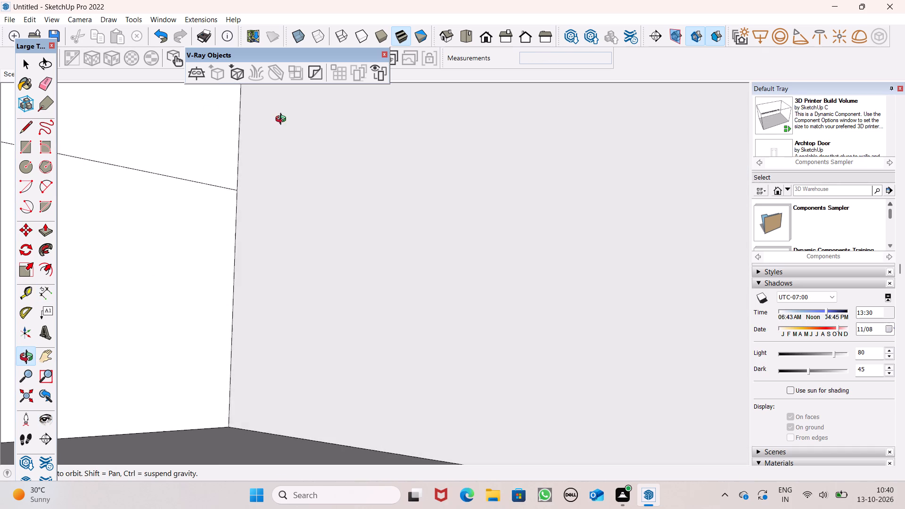
pyautogui.moveTo(283, 120); pyautogui.dragTo(206, 149, button='middle')
pyautogui.click(45, 354)
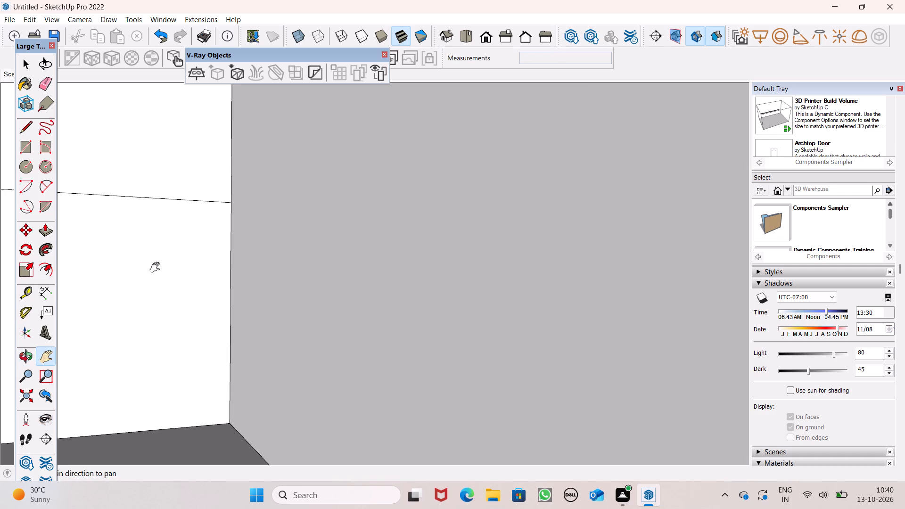
pyautogui.moveTo(192, 290); pyautogui.dragTo(538, 262)
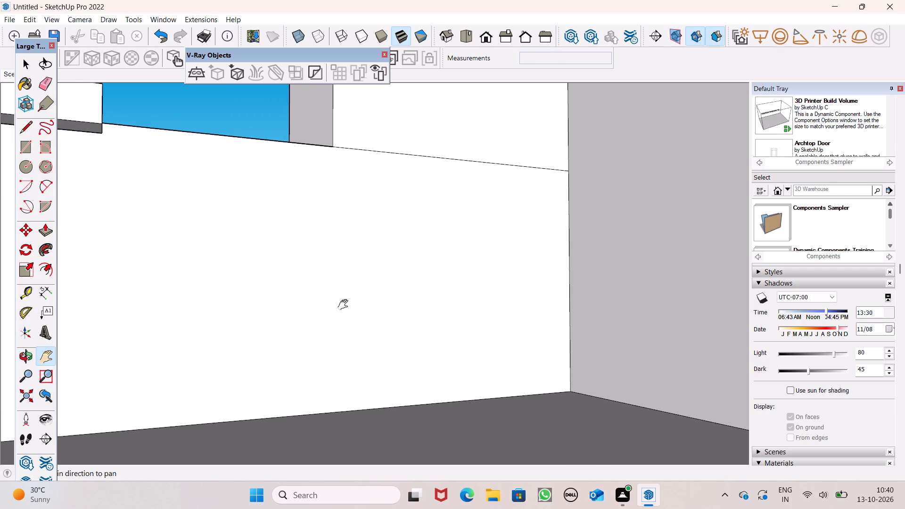
pyautogui.moveTo(209, 267); pyautogui.dragTo(244, 508)
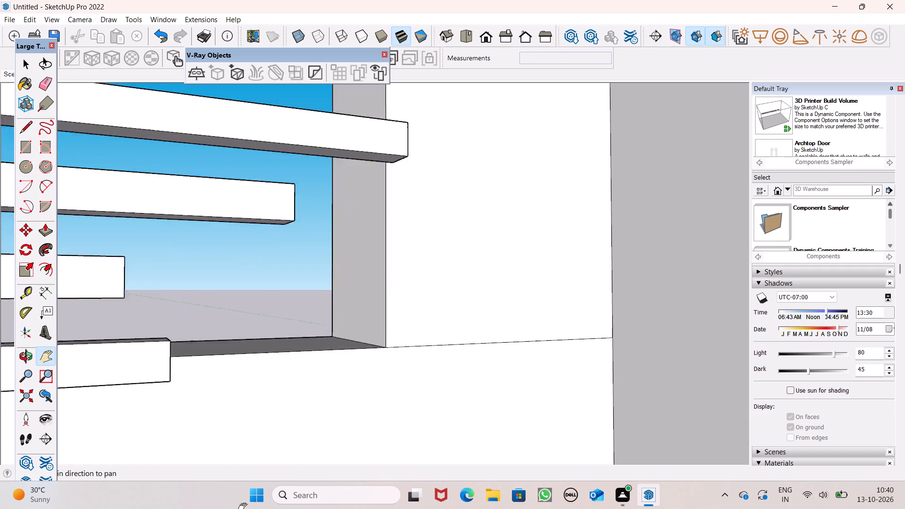
pyautogui.moveTo(244, 508); pyautogui.dragTo(298, 508)
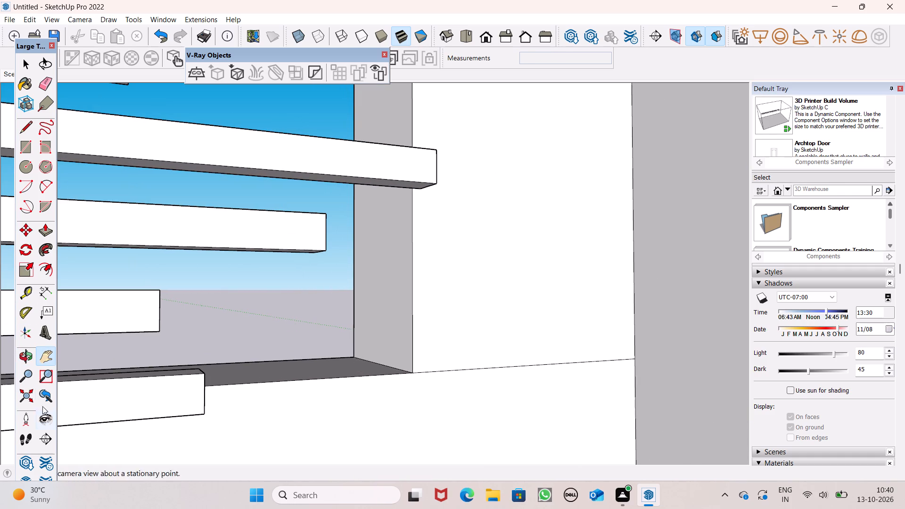
pyautogui.click(42, 421)
pyautogui.moveTo(511, 418); pyautogui.dragTo(338, 431)
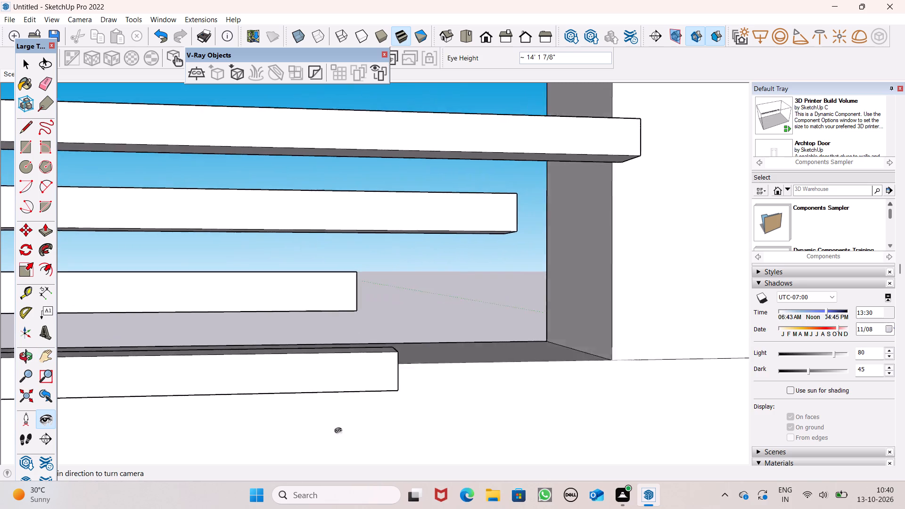
pyautogui.moveTo(338, 431); pyautogui.dragTo(0, 395)
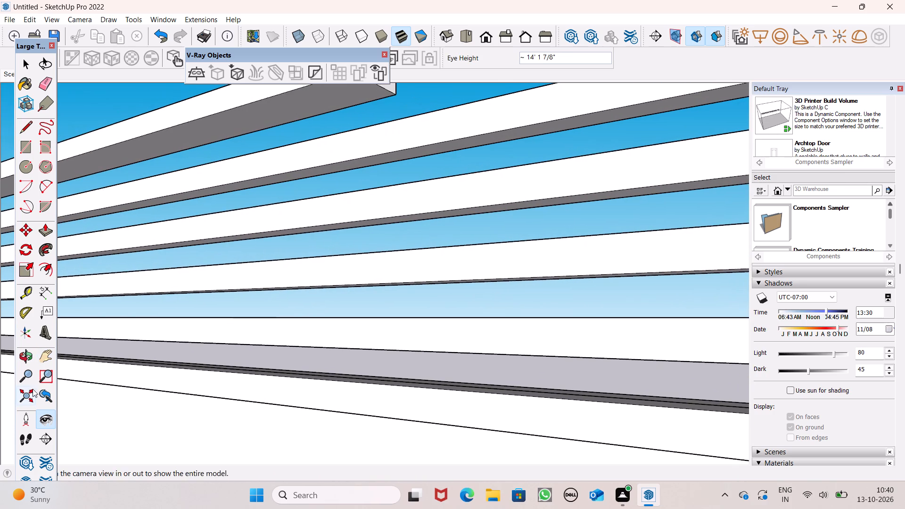
# Push/Pull the end face of the short bar below the other railing bars about 6' 8 3/16" along the parapet.
pyautogui.click(43, 363)
pyautogui.moveTo(316, 466); pyautogui.dragTo(210, 416)
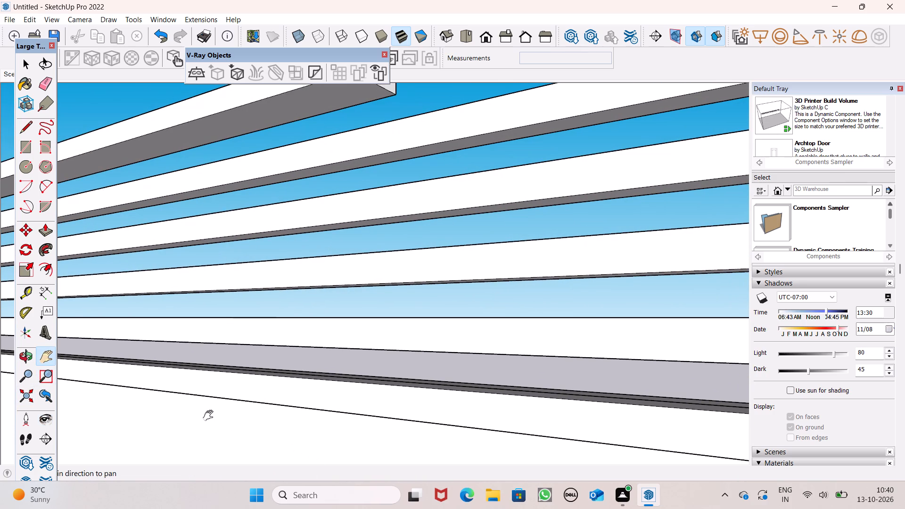
pyautogui.moveTo(210, 416); pyautogui.dragTo(210, 416)
pyautogui.moveTo(322, 418); pyautogui.dragTo(326, 382)
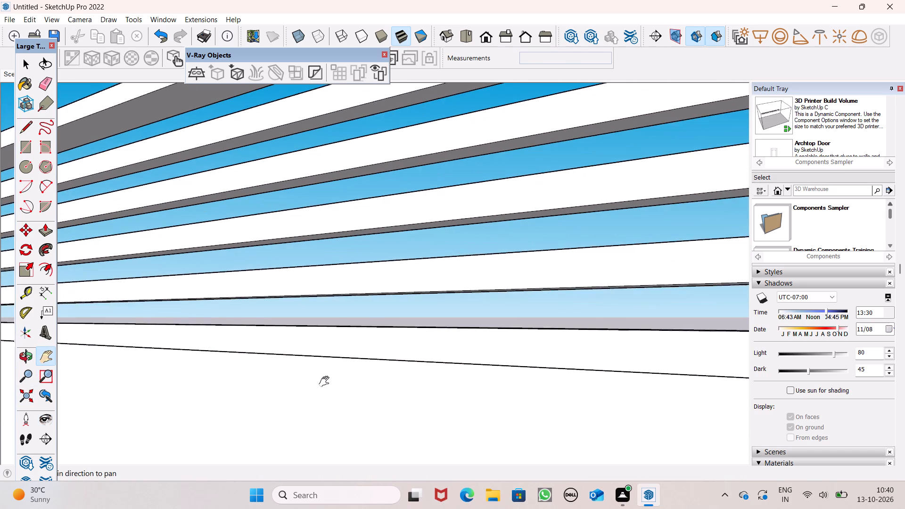
pyautogui.moveTo(326, 382); pyautogui.dragTo(293, 379)
pyautogui.moveTo(239, 370); pyautogui.dragTo(522, 415)
pyautogui.moveTo(322, 402); pyautogui.dragTo(459, 387)
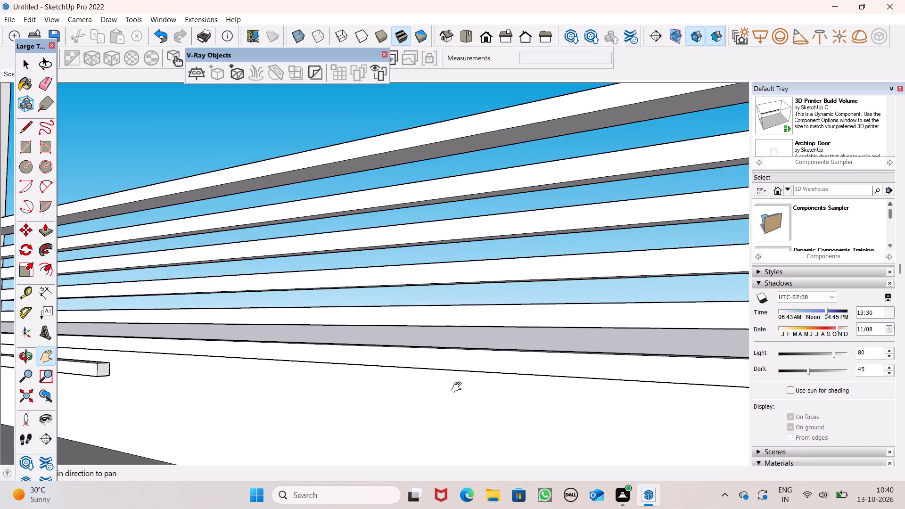
pyautogui.moveTo(459, 387); pyautogui.dragTo(448, 376)
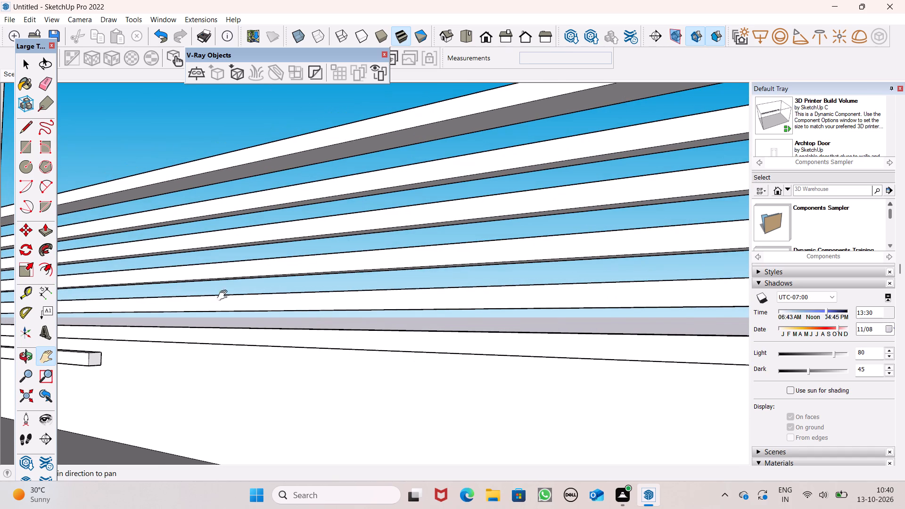
pyautogui.click(46, 231)
pyautogui.moveTo(96, 359); pyautogui.dragTo(176, 403)
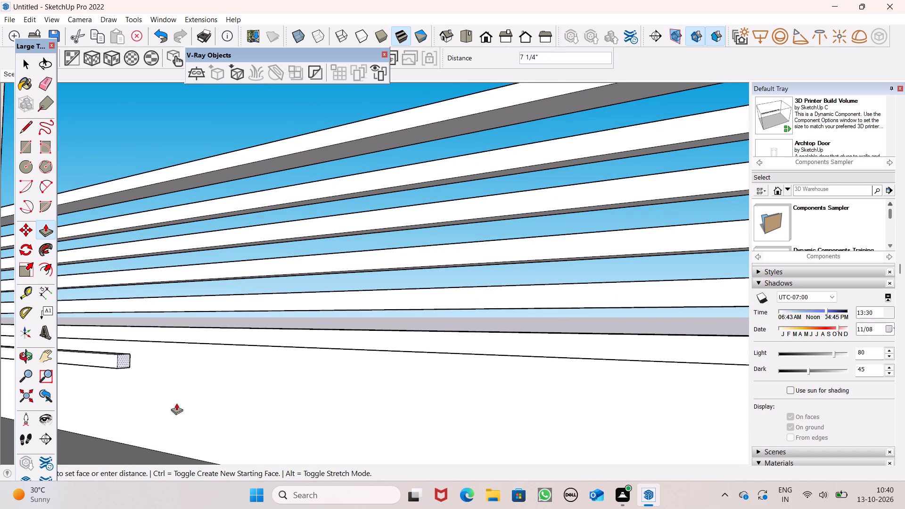
pyautogui.moveTo(176, 403); pyautogui.dragTo(777, 508)
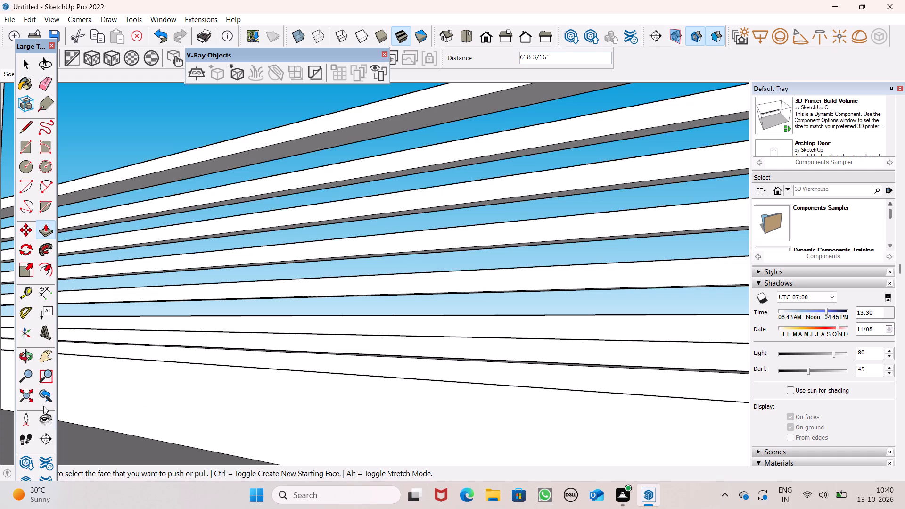
# Push/Pull the end faces of the three lowest railing bars toward the balcony's side wall, extending the third by about 2' 3 9/16".
pyautogui.moveTo(42, 420); pyautogui.dragTo(52, 420)
pyautogui.moveTo(543, 423); pyautogui.dragTo(467, 412)
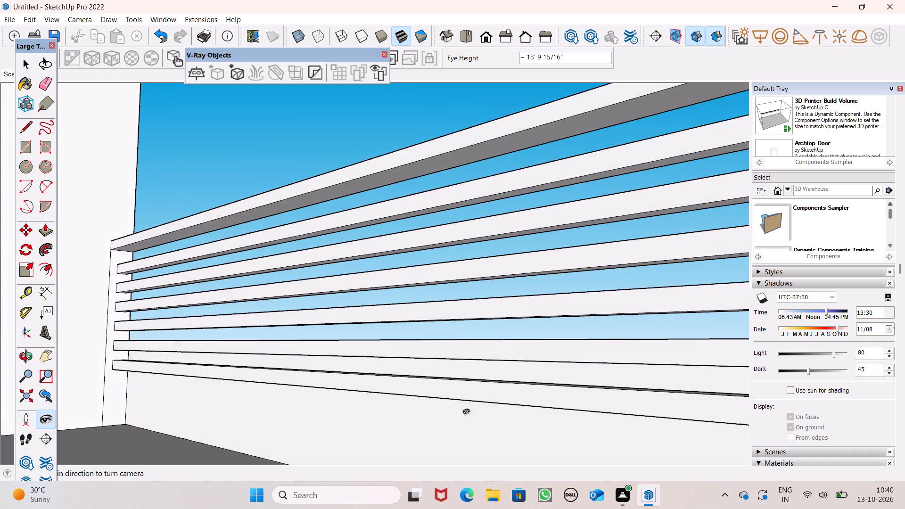
pyautogui.moveTo(467, 412); pyautogui.dragTo(901, 439)
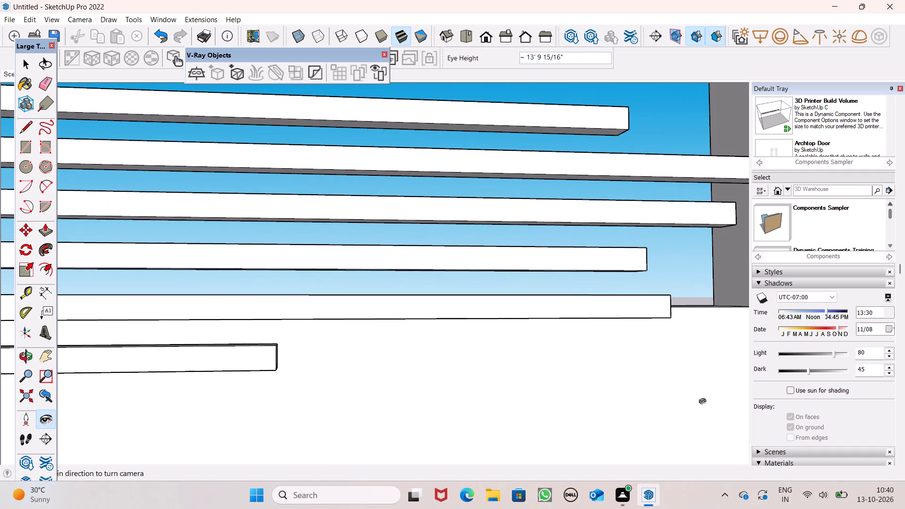
pyautogui.moveTo(467, 367); pyautogui.dragTo(615, 400)
pyautogui.scroll(1, 635, 281)
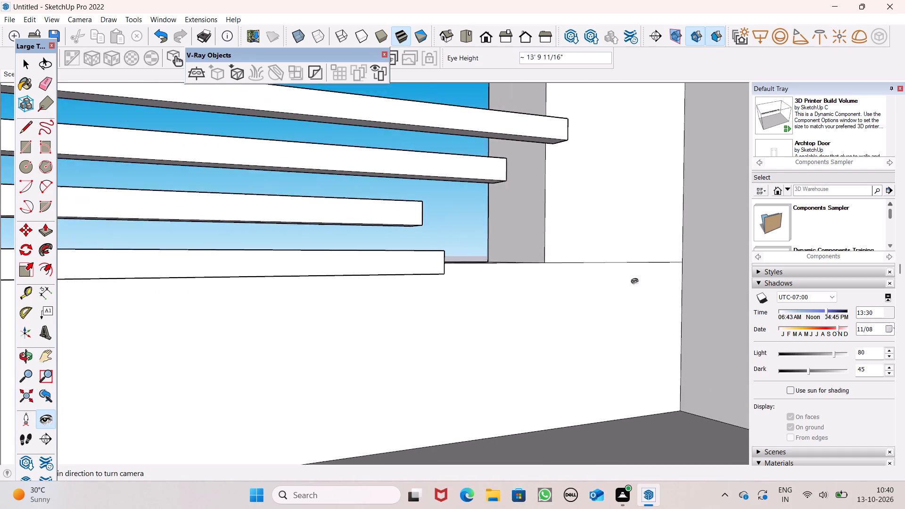
pyautogui.scroll(5, 635, 281)
pyautogui.moveTo(687, 319); pyautogui.dragTo(414, 367, button='middle')
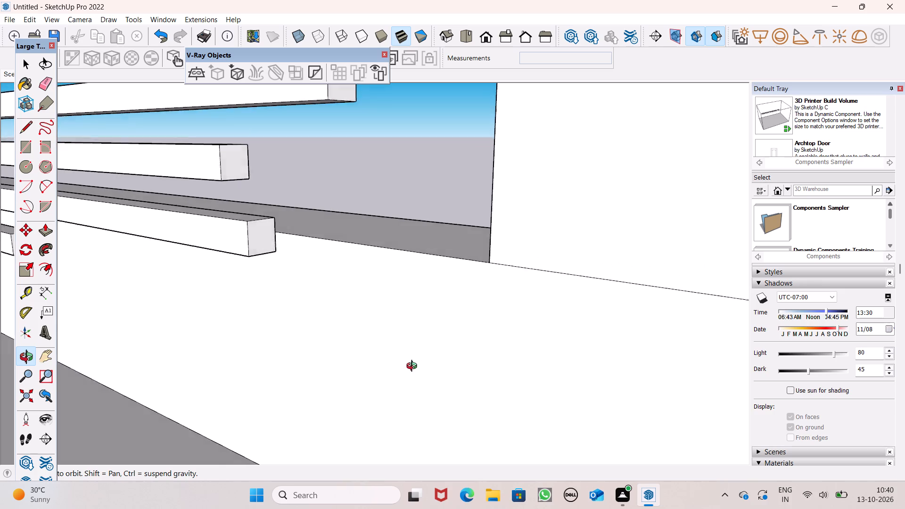
pyautogui.moveTo(414, 367); pyautogui.dragTo(369, 376, button='middle')
pyautogui.scroll(1, 369, 376)
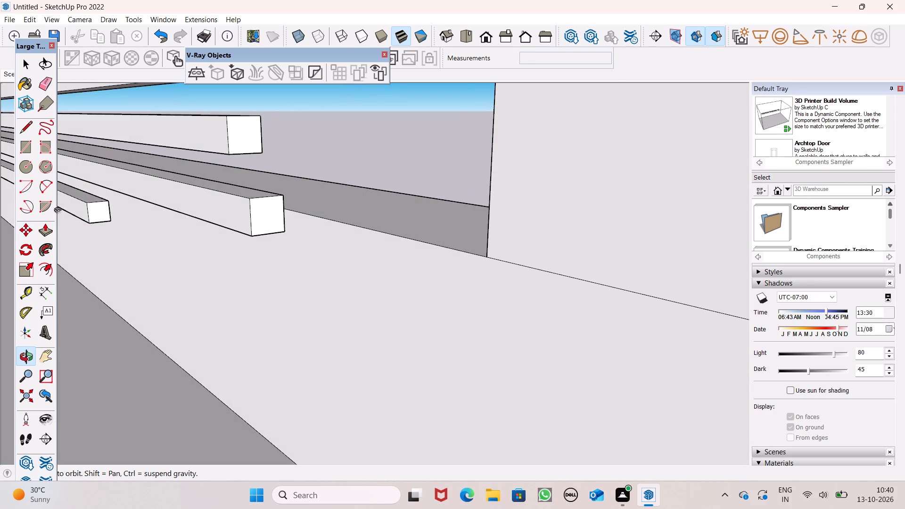
pyautogui.click(50, 232)
pyautogui.moveTo(103, 214); pyautogui.dragTo(790, 508)
pyautogui.moveTo(271, 202); pyautogui.dragTo(540, 391)
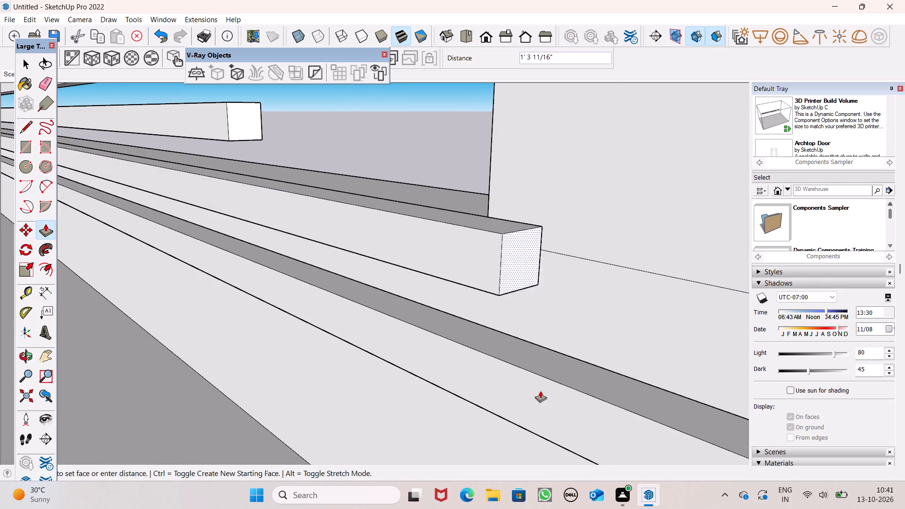
pyautogui.moveTo(540, 391); pyautogui.dragTo(879, 508)
pyautogui.moveTo(240, 105); pyautogui.dragTo(904, 435)
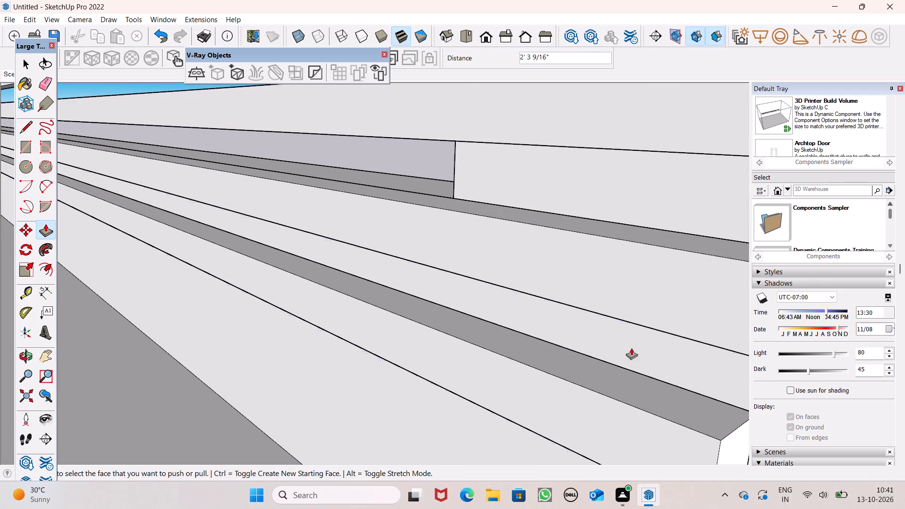
# Push/Pull the end face of the fourth railing bar from the bottom about 1' 11 3/4" toward the side wall.
pyautogui.moveTo(229, 263); pyautogui.dragTo(511, 246, button='middle')
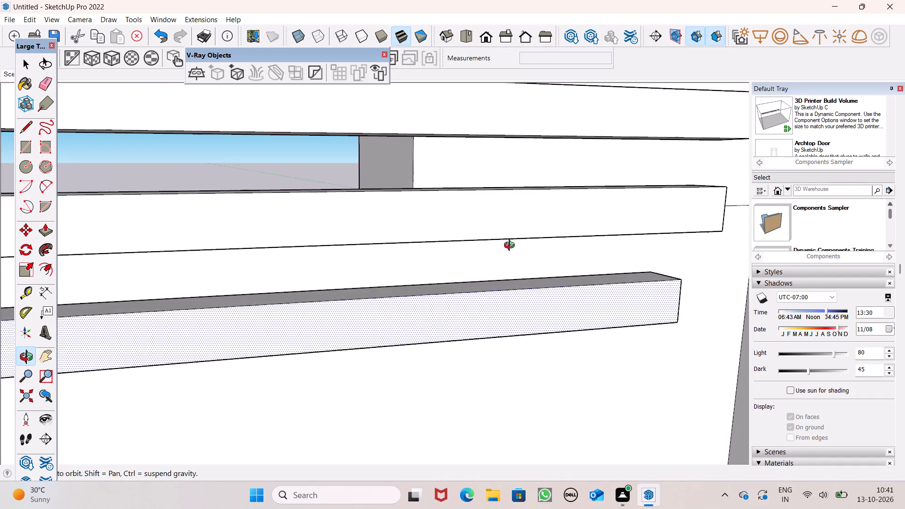
pyautogui.moveTo(511, 246); pyautogui.dragTo(416, 279, button='middle')
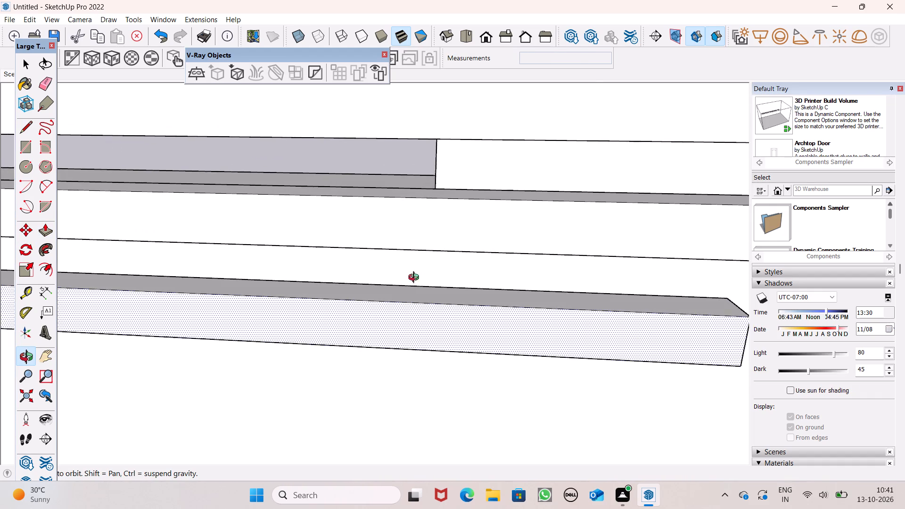
pyautogui.moveTo(416, 279); pyautogui.dragTo(415, 278, button='middle')
pyautogui.scroll(-5, 397, 251)
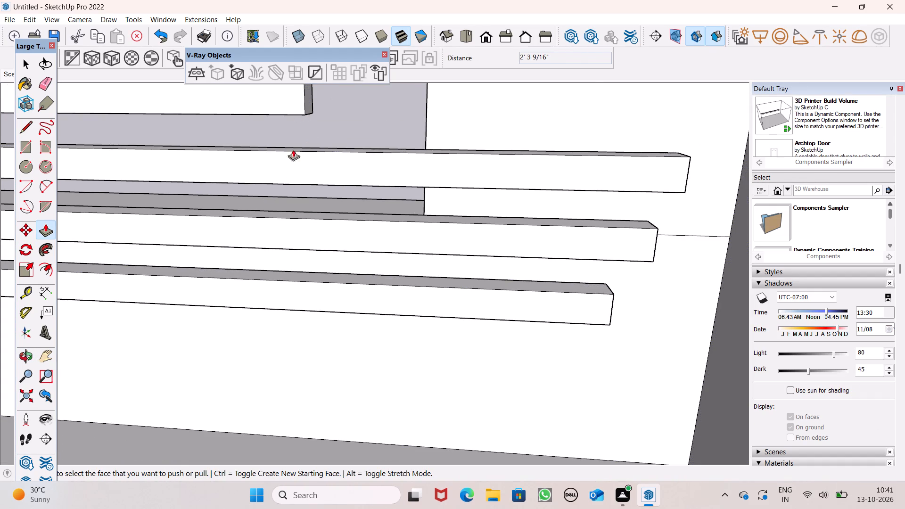
pyautogui.scroll(-2, 284, 161)
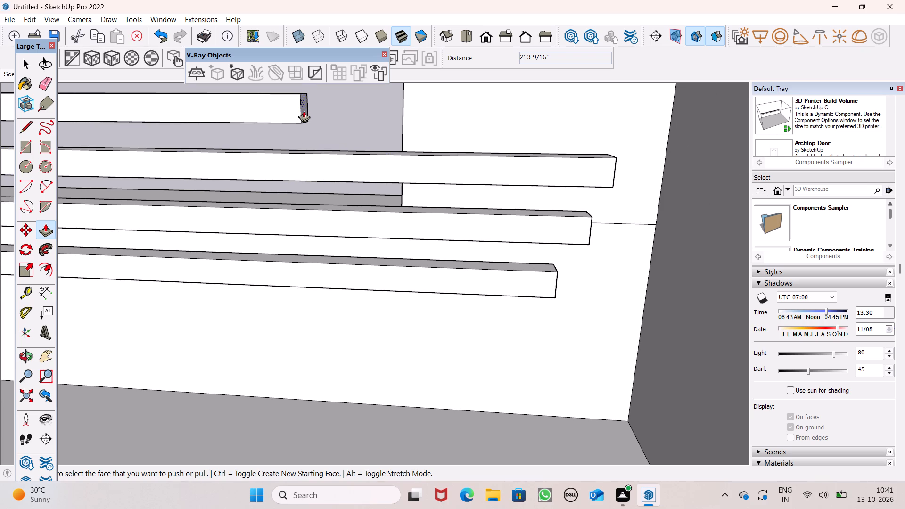
pyautogui.moveTo(304, 110); pyautogui.dragTo(699, 147)
# Push/Pull the end faces of the three lowest railing bars up to the side wall, extending the lowest by about 6 3/4".
pyautogui.moveTo(643, 213); pyautogui.dragTo(598, 217, button='middle')
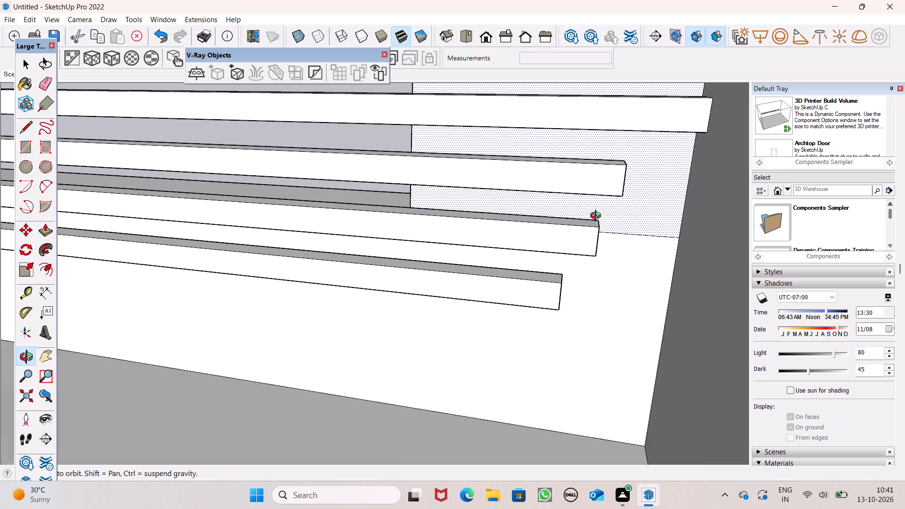
pyautogui.moveTo(598, 217); pyautogui.dragTo(601, 208, button='middle')
pyautogui.scroll(6, 664, 213)
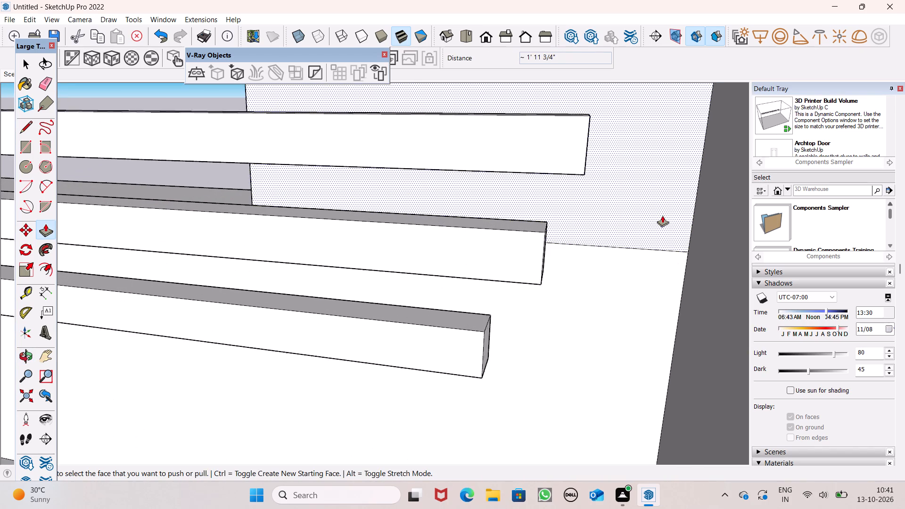
pyautogui.scroll(3, 662, 215)
pyautogui.moveTo(648, 213); pyautogui.dragTo(600, 214, button='middle')
pyautogui.moveTo(548, 140); pyautogui.dragTo(712, 187)
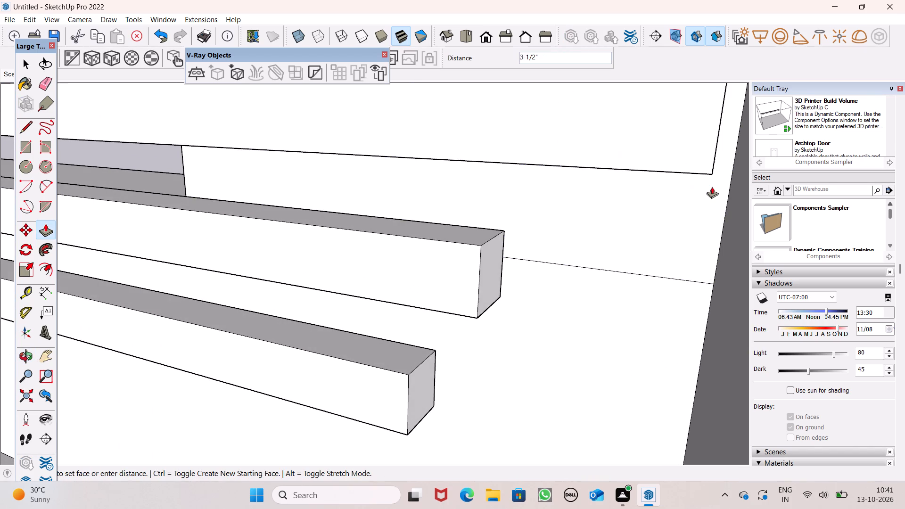
pyautogui.moveTo(712, 187); pyautogui.dragTo(739, 196)
pyautogui.moveTo(493, 280); pyautogui.dragTo(674, 337)
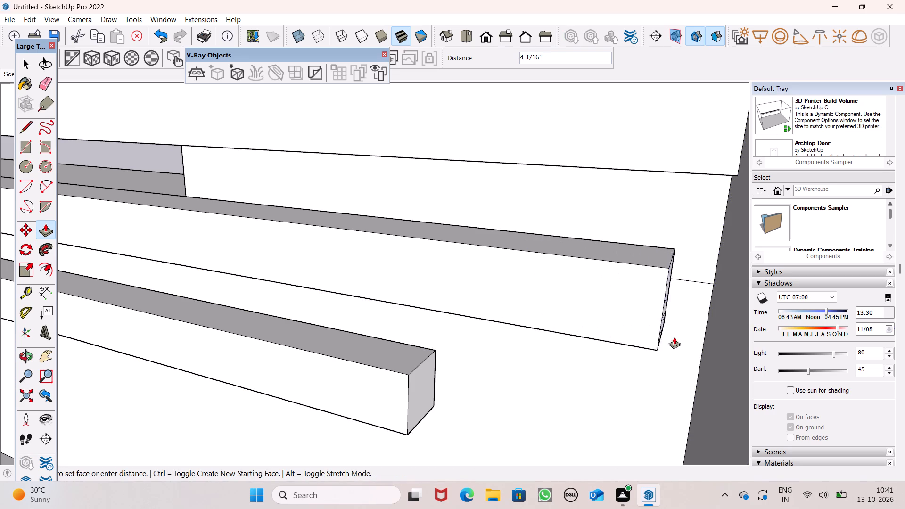
pyautogui.moveTo(674, 337); pyautogui.dragTo(728, 343)
pyautogui.moveTo(416, 405); pyautogui.dragTo(528, 433)
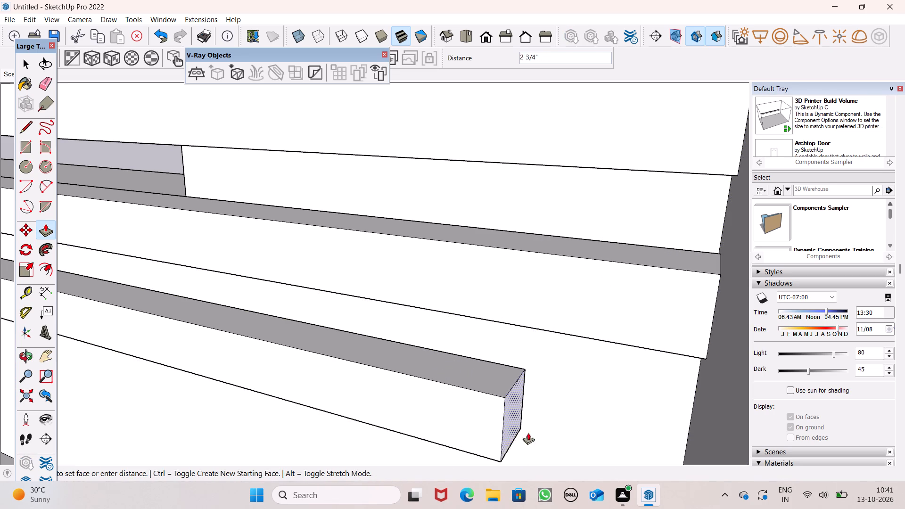
pyautogui.moveTo(528, 433); pyautogui.dragTo(692, 462)
pyautogui.scroll(-7, 508, 307)
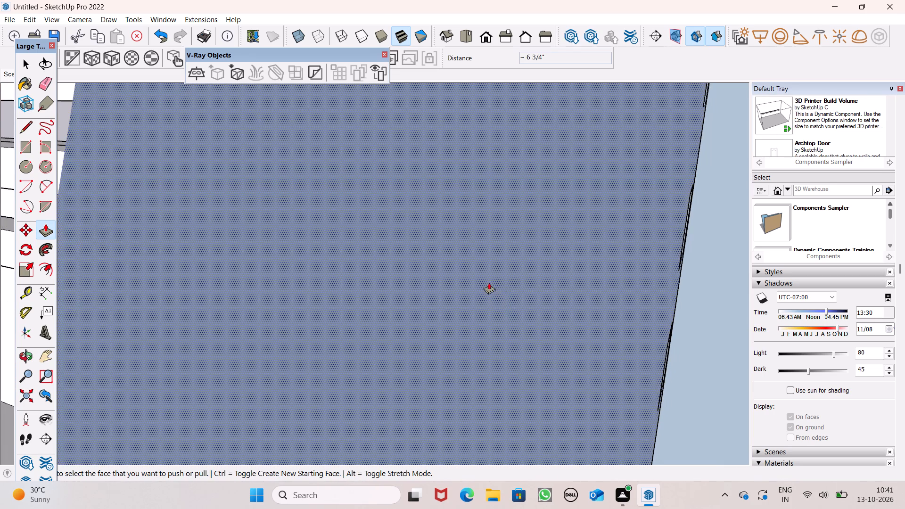
pyautogui.scroll(-6, 521, 251)
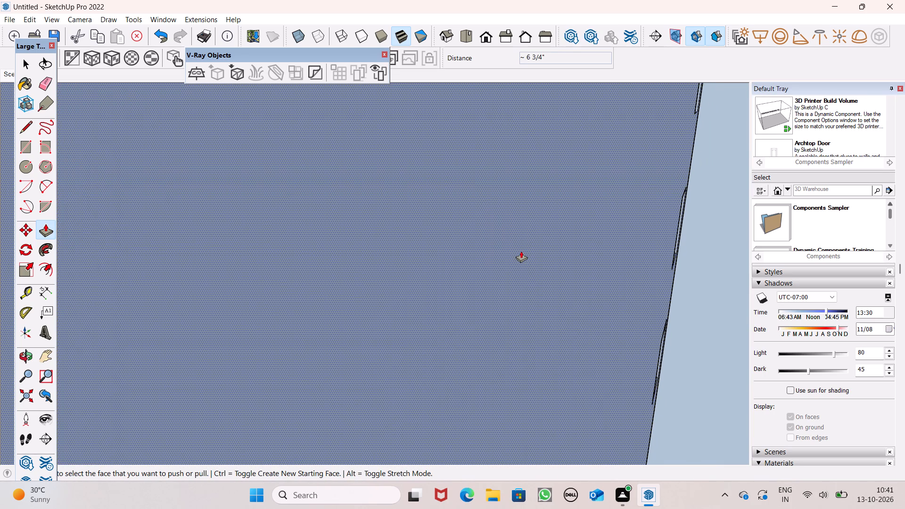
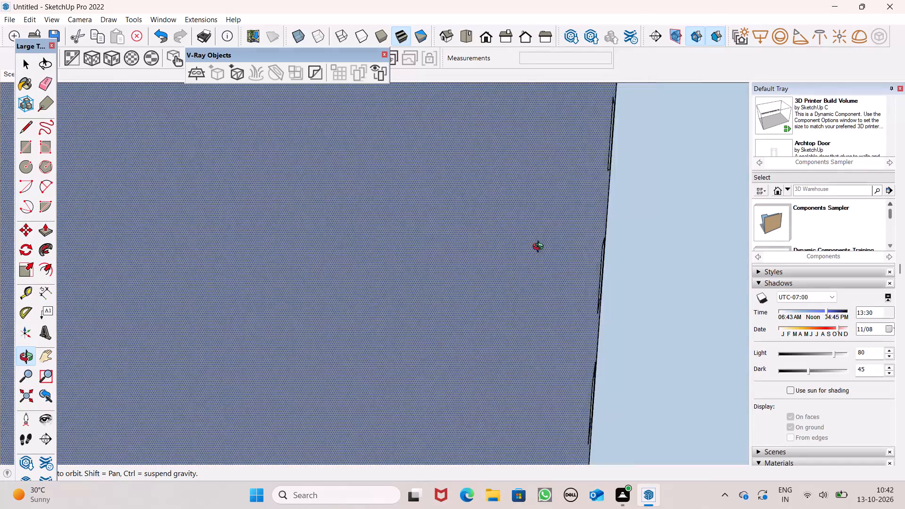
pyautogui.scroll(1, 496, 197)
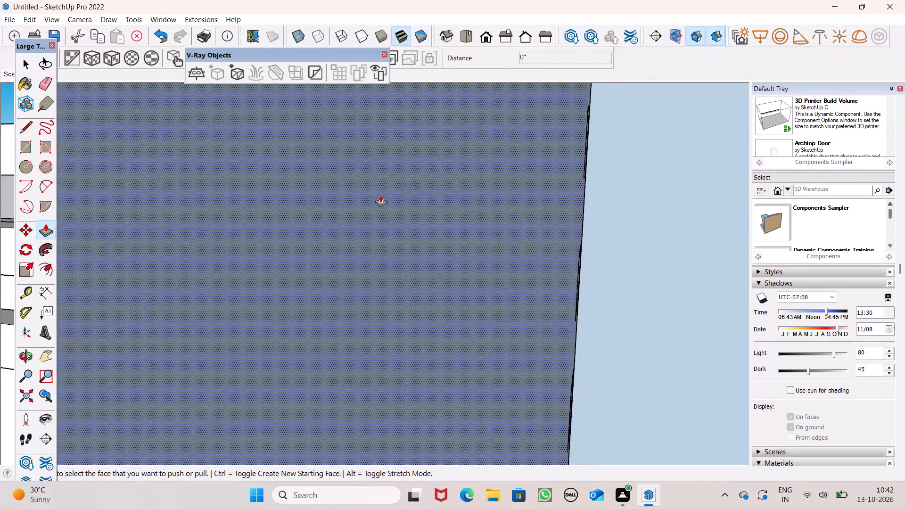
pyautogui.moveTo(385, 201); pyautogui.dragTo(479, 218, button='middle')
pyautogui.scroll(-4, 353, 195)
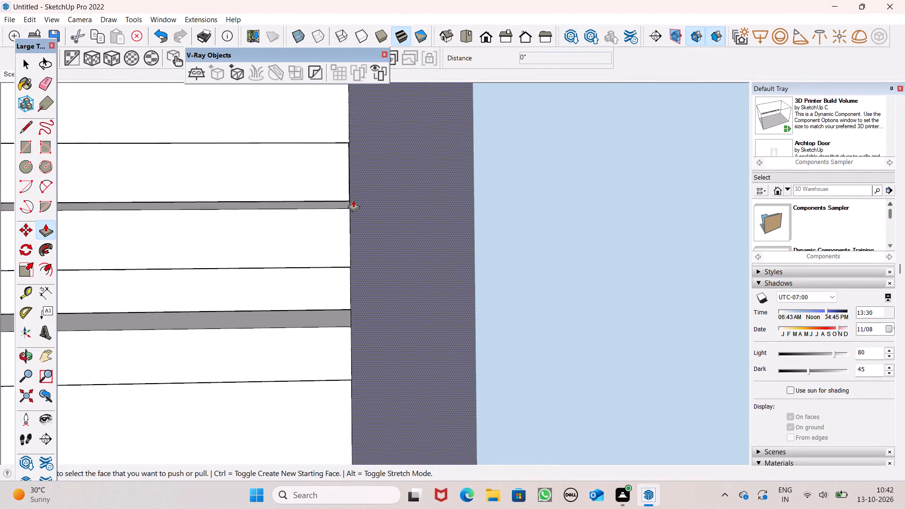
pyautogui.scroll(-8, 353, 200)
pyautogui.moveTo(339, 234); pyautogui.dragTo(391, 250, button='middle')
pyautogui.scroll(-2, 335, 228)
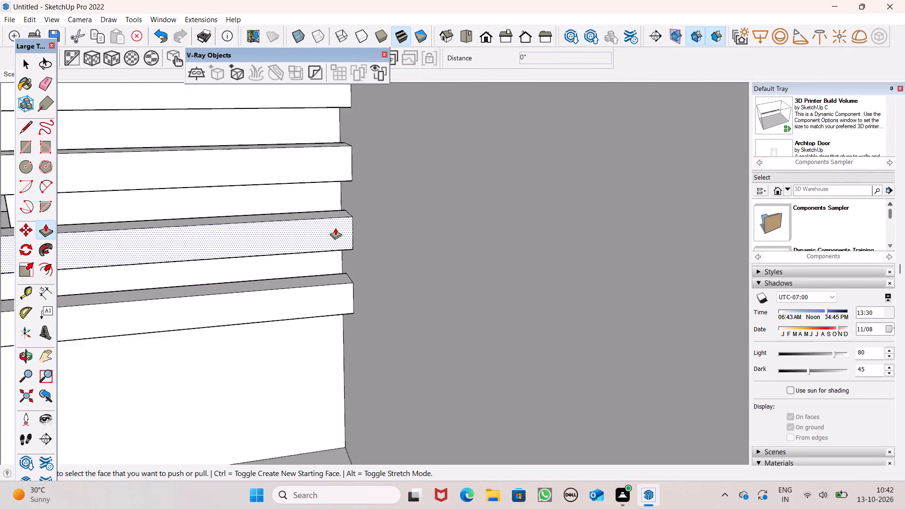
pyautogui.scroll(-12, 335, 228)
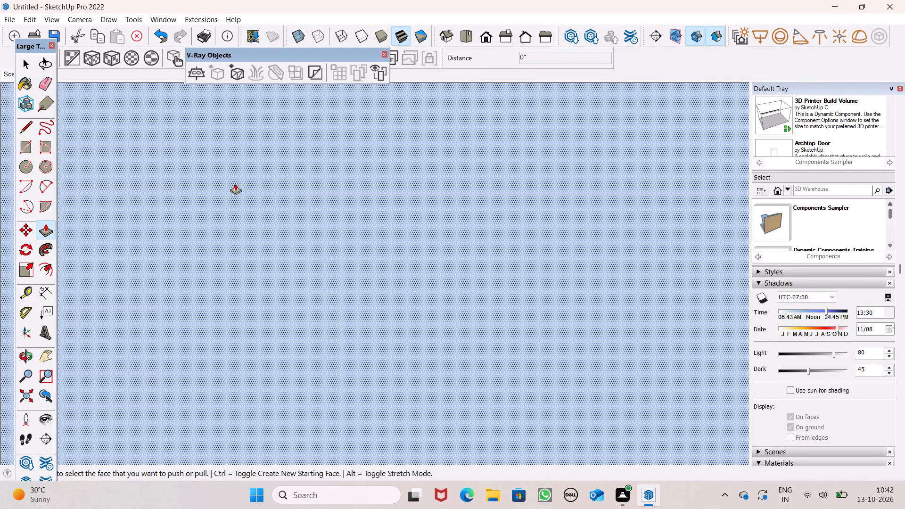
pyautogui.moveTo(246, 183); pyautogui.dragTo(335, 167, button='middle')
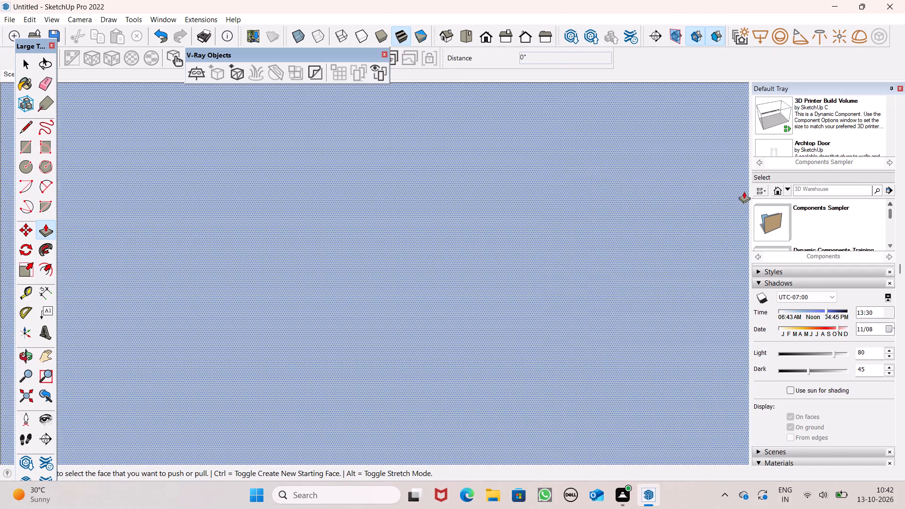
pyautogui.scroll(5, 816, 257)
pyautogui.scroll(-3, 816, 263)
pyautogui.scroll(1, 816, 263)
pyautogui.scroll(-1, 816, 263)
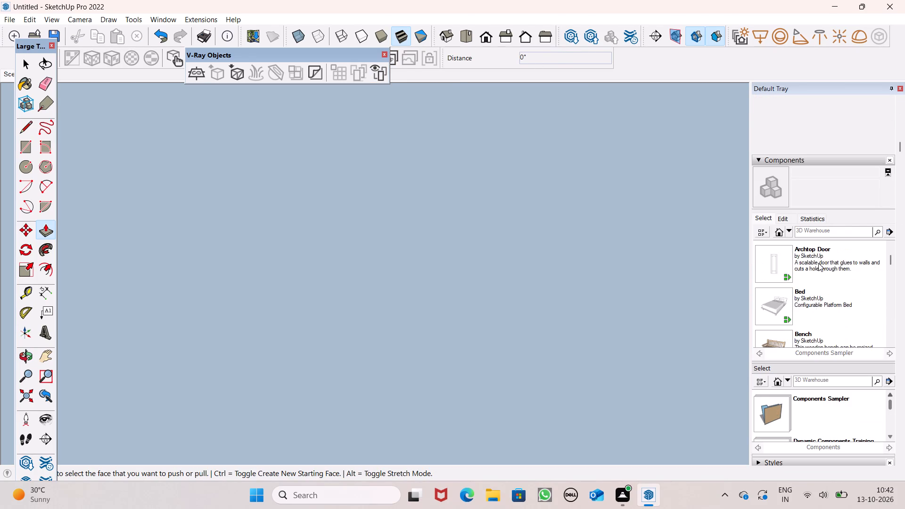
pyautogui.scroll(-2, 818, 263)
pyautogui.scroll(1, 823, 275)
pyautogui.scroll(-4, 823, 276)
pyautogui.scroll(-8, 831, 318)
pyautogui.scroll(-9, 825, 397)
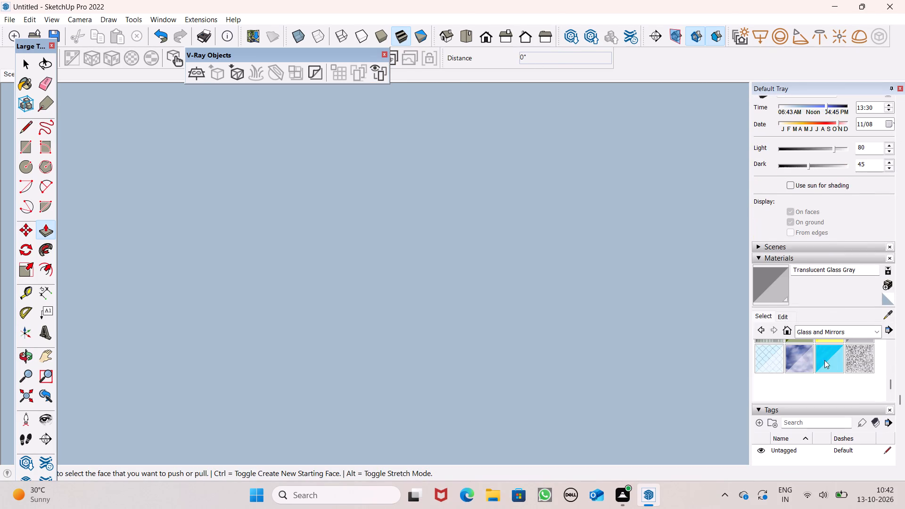
# Restore the saved Scene 1 view of the balcony railing and side wall.
pyautogui.click(798, 244)
pyautogui.click(775, 284)
pyautogui.doubleClick(775, 283)
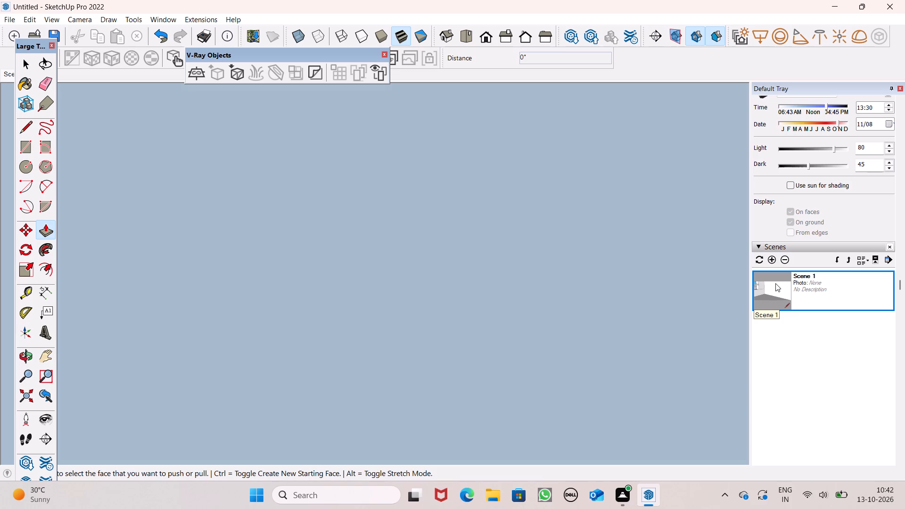
pyautogui.doubleClick(773, 292)
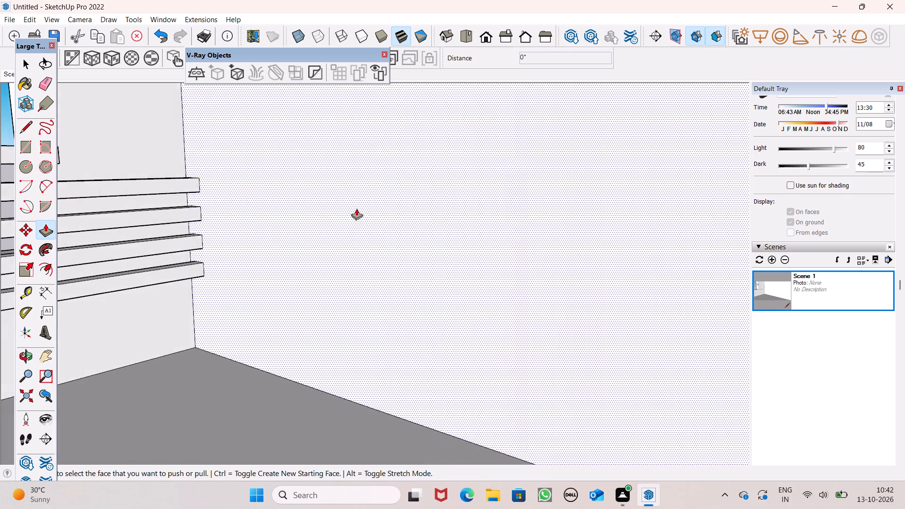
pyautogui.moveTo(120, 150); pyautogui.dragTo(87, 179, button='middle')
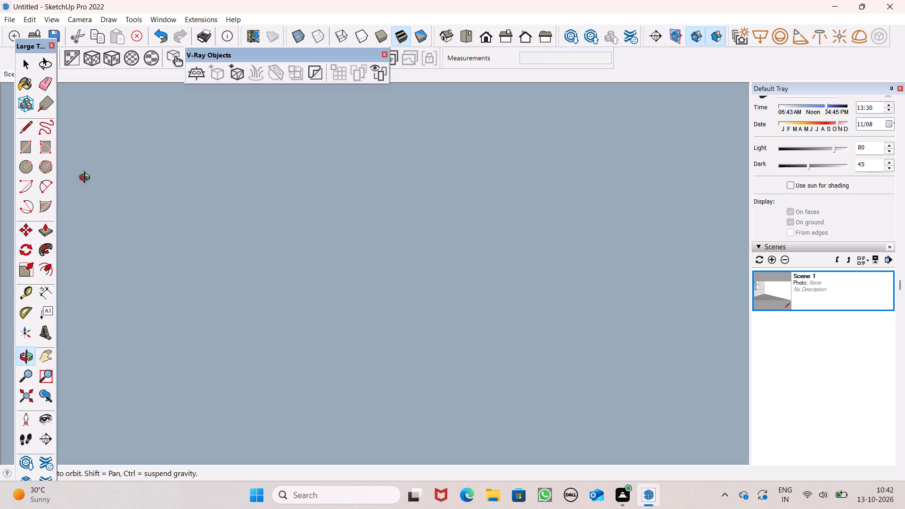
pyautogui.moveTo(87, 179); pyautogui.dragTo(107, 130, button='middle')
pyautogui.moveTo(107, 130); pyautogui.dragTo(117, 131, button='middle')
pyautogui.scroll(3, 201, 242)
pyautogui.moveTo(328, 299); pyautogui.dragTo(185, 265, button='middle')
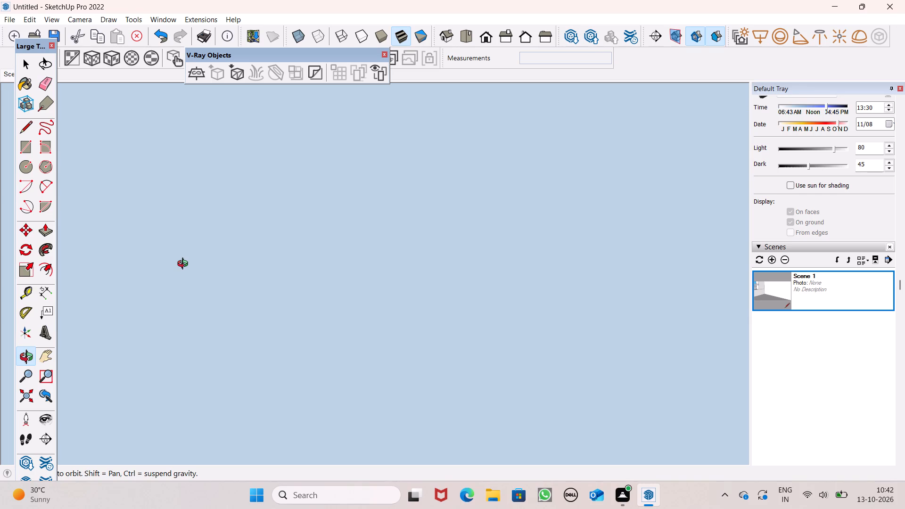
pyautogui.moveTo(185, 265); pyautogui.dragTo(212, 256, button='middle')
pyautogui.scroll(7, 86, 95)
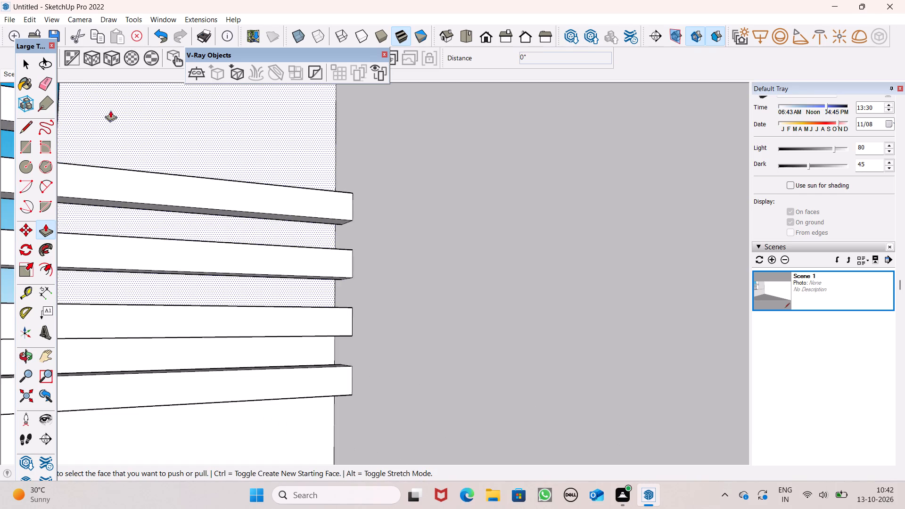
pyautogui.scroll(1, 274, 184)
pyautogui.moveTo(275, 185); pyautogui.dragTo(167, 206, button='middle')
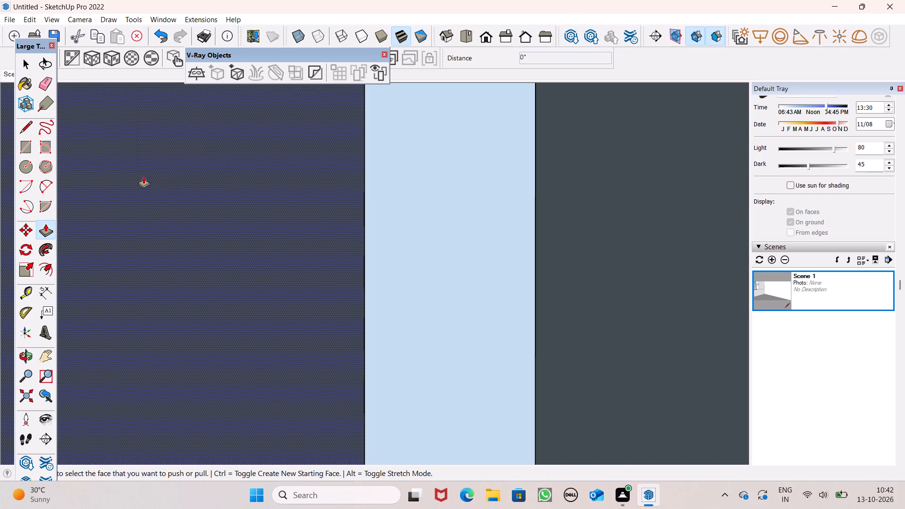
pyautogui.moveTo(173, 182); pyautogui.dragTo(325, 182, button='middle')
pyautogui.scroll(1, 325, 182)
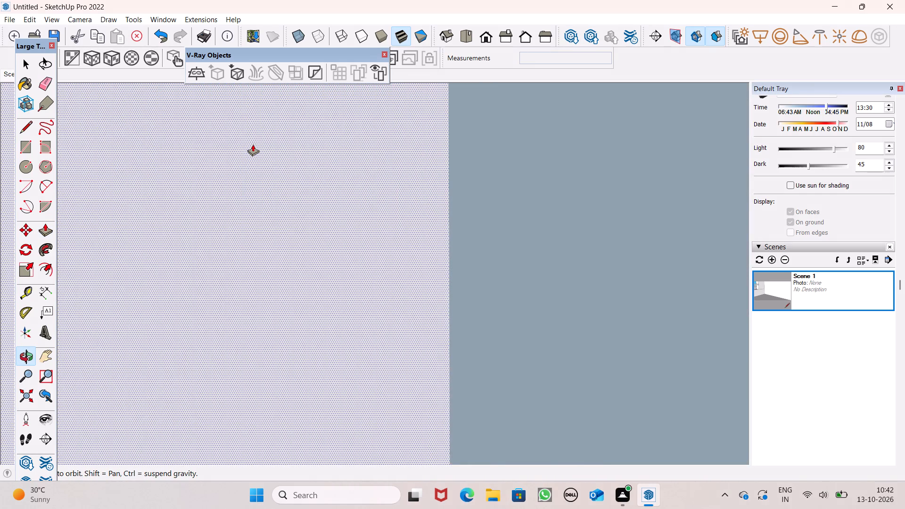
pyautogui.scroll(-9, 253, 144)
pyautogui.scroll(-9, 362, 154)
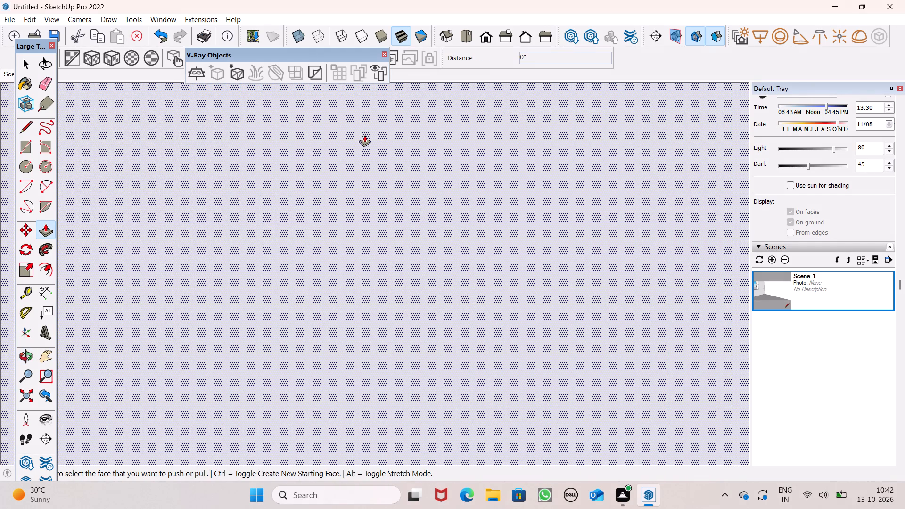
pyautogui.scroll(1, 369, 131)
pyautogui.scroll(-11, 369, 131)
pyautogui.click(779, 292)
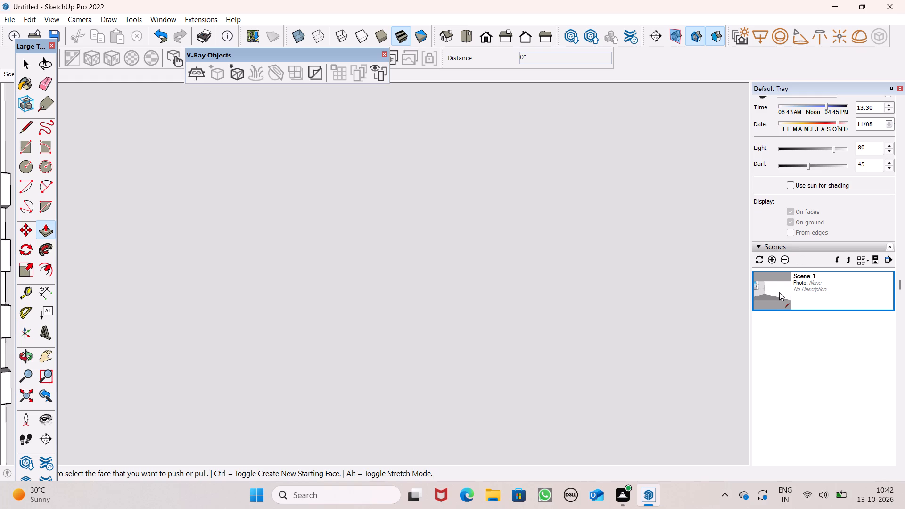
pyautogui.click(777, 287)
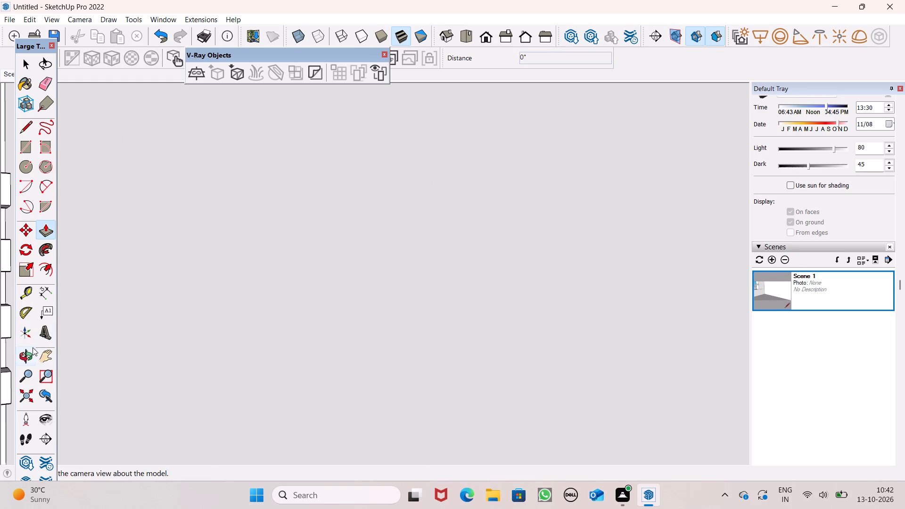
# Push/Pull the end face of the sixth railing bar from the bottom toward the balcony's side wall, past the fifth bar's end.
pyautogui.click(49, 363)
pyautogui.moveTo(131, 261); pyautogui.dragTo(582, 276)
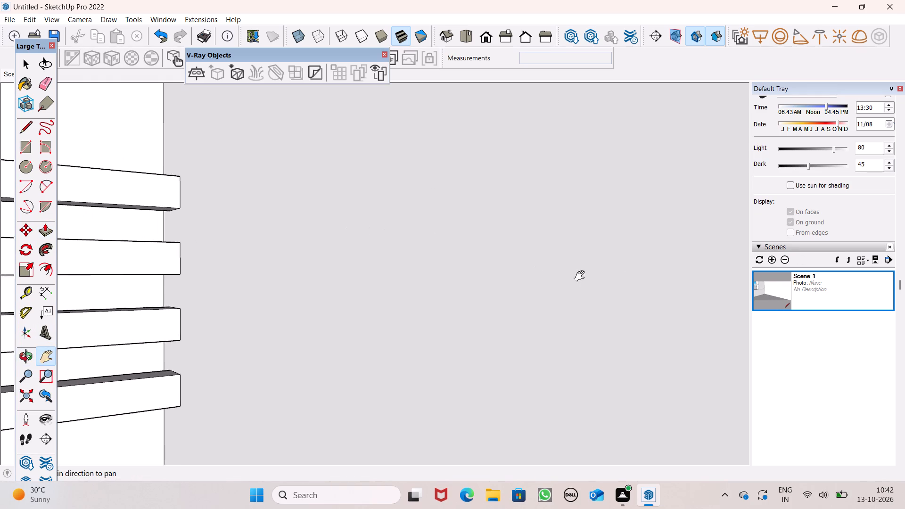
pyautogui.moveTo(582, 276); pyautogui.dragTo(658, 299)
pyautogui.moveTo(388, 251); pyautogui.dragTo(766, 378)
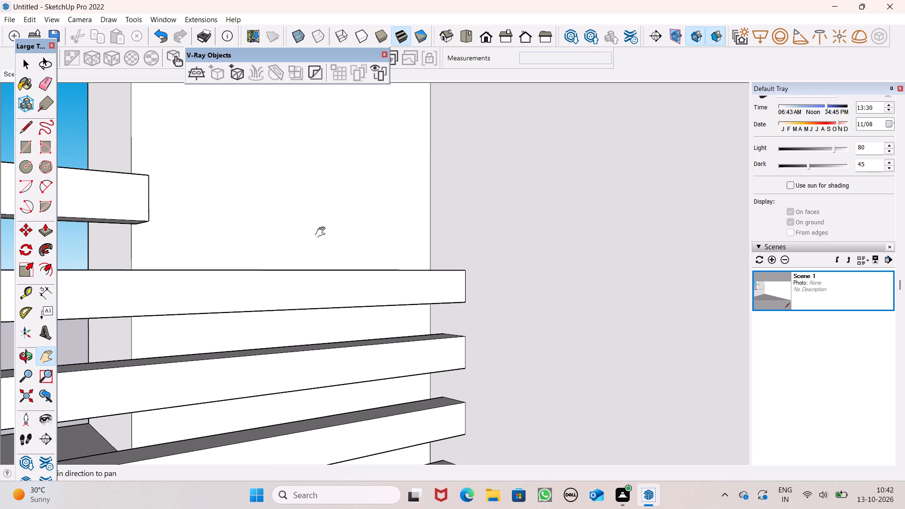
pyautogui.moveTo(279, 190); pyautogui.dragTo(311, 142)
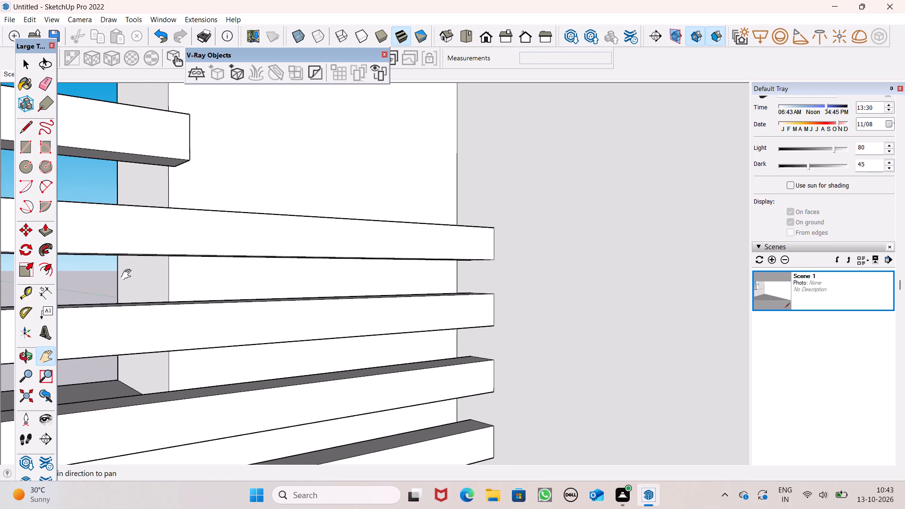
pyautogui.click(42, 427)
pyautogui.moveTo(283, 433); pyautogui.dragTo(273, 433)
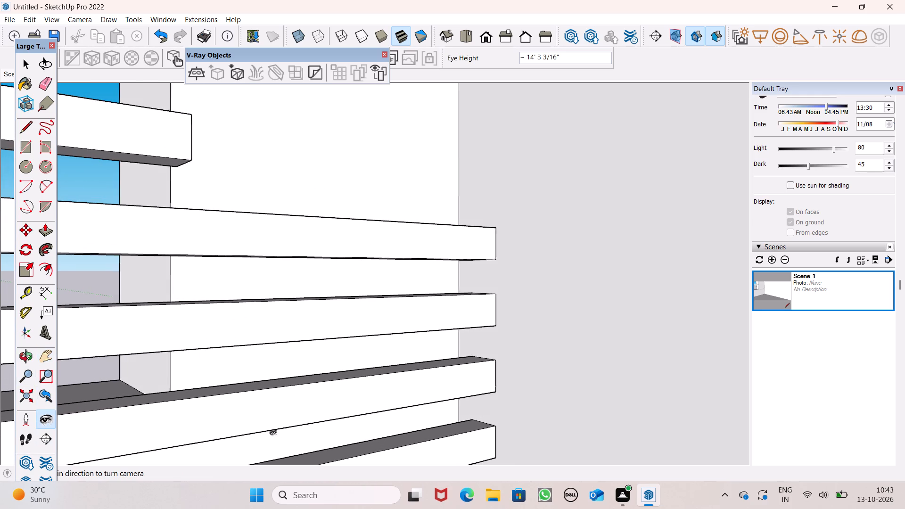
pyautogui.moveTo(273, 433); pyautogui.dragTo(0, 346)
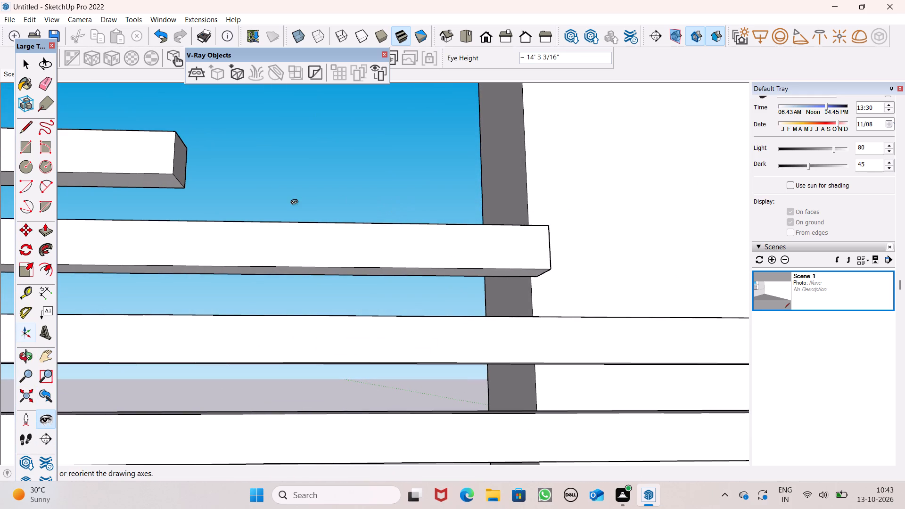
pyautogui.click(45, 239)
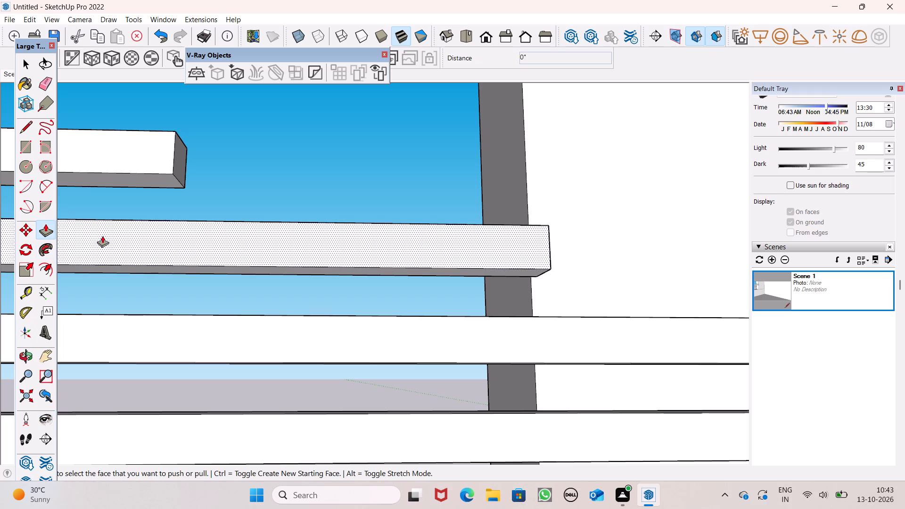
pyautogui.moveTo(177, 162); pyautogui.dragTo(803, 212)
# Push/Pull the end face of the fifth railing bar from the bottom about 1' 5 1/2" up to the side wall.
pyautogui.moveTo(378, 287); pyautogui.dragTo(494, 320, button='middle')
pyautogui.moveTo(549, 257); pyautogui.dragTo(483, 279, button='middle')
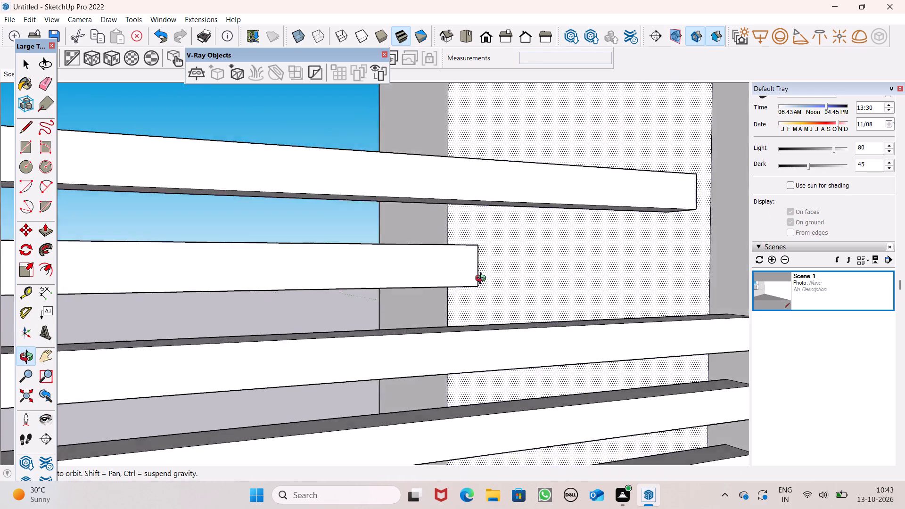
pyautogui.moveTo(483, 279); pyautogui.dragTo(352, 304, button='middle')
pyautogui.moveTo(348, 289); pyautogui.dragTo(716, 347)
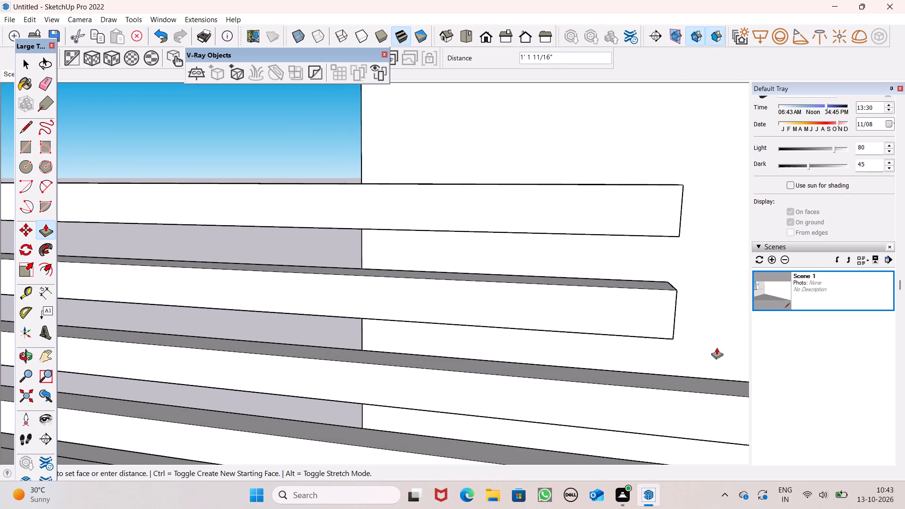
pyautogui.moveTo(716, 347); pyautogui.dragTo(847, 348)
# Restore the Scene 1 view and Push/Pull the sixth railing bar's end face about 4 1/4" toward the side wall.
pyautogui.scroll(-2, 332, 265)
pyautogui.moveTo(334, 278); pyautogui.dragTo(492, 279, button='middle')
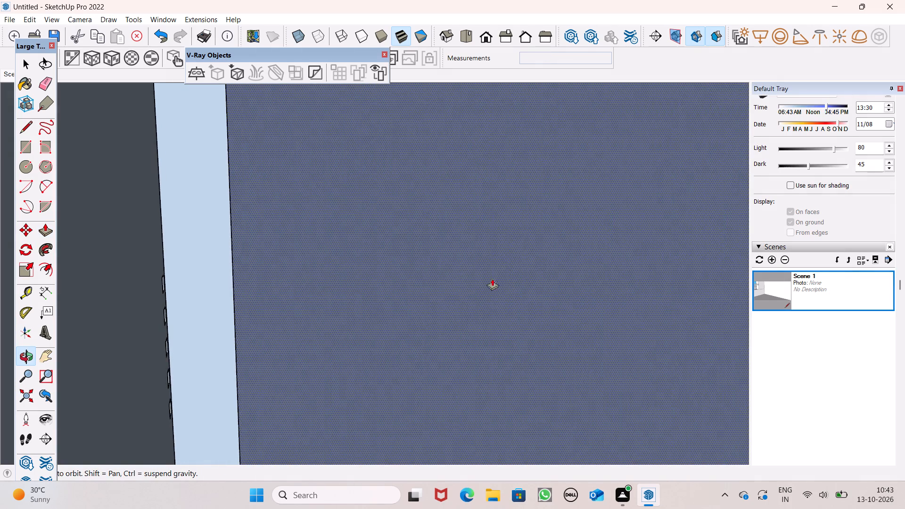
pyautogui.moveTo(492, 279); pyautogui.dragTo(467, 279, button='middle')
pyautogui.tripleClick(796, 303)
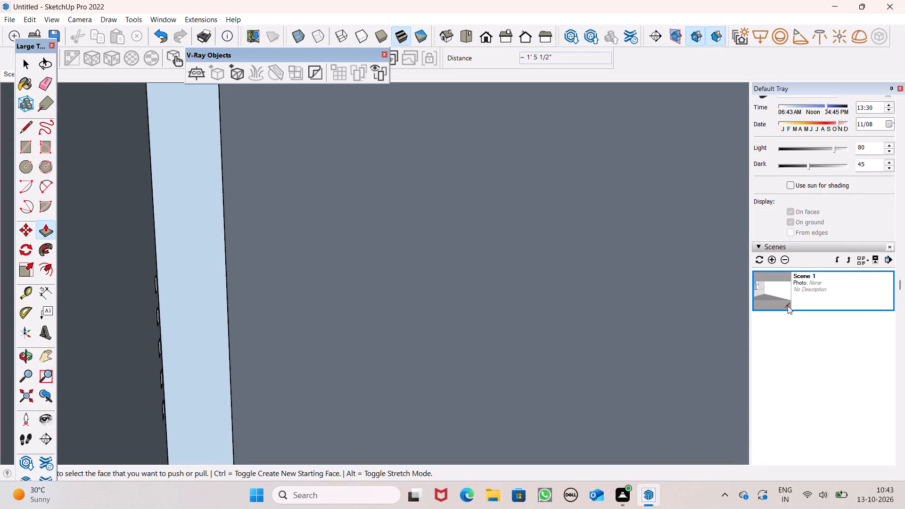
pyautogui.doubleClick(788, 305)
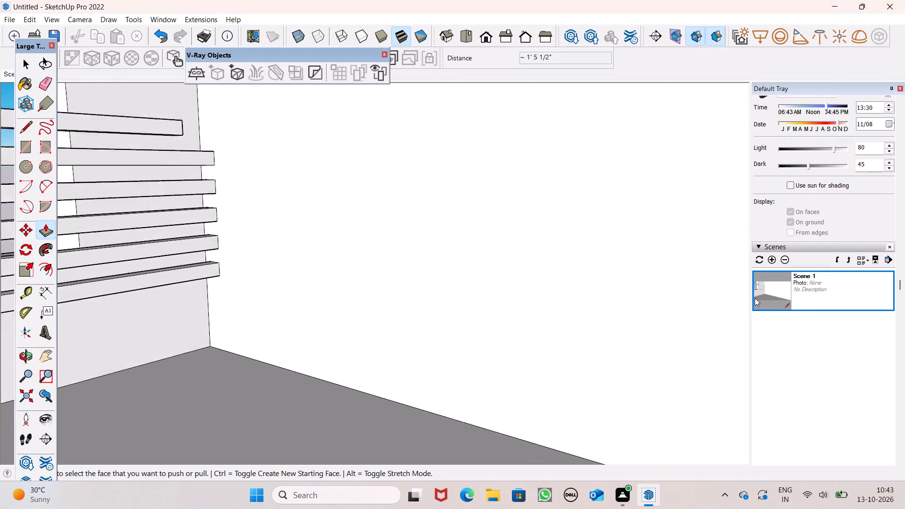
pyautogui.scroll(9, 202, 102)
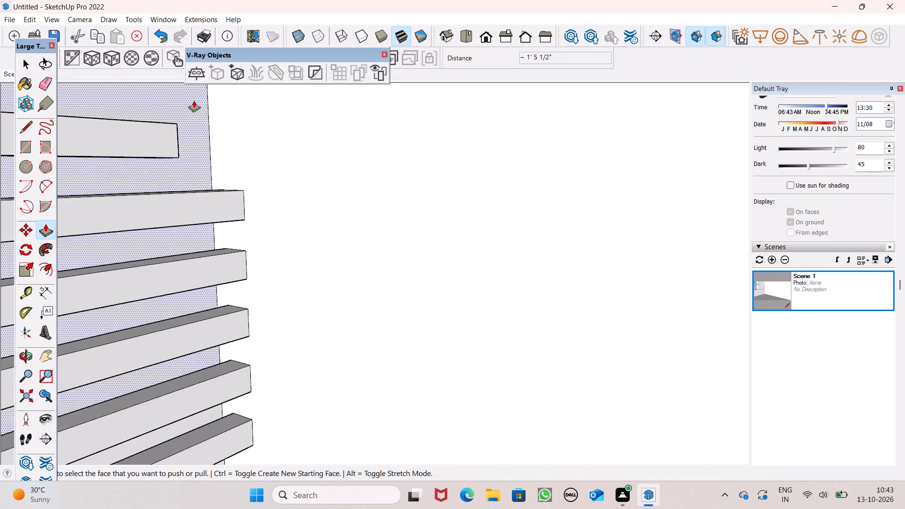
pyautogui.moveTo(303, 211); pyautogui.dragTo(84, 230, button='middle')
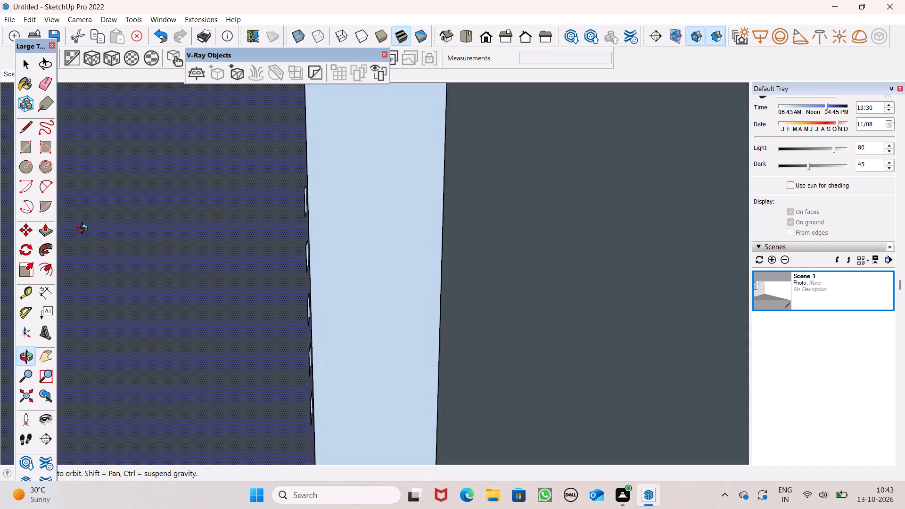
pyautogui.moveTo(84, 230); pyautogui.dragTo(153, 209, button='middle')
pyautogui.scroll(3, 222, 162)
pyautogui.moveTo(267, 197); pyautogui.dragTo(263, 203, button='middle')
pyautogui.scroll(1, 267, 197)
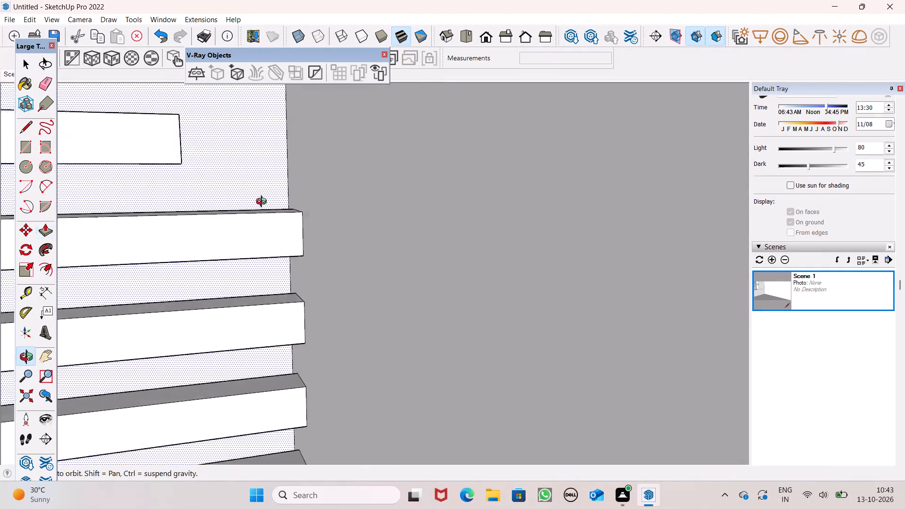
pyautogui.moveTo(263, 203); pyautogui.dragTo(107, 235, button='middle')
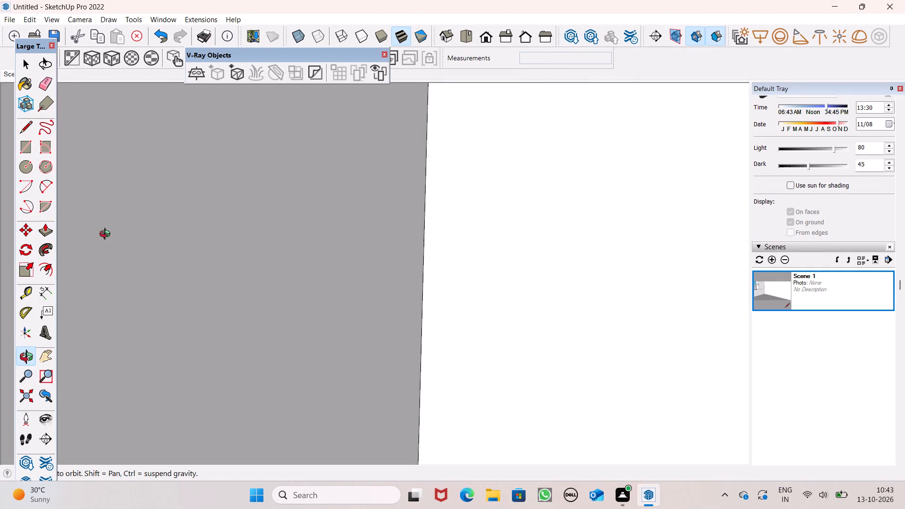
pyautogui.moveTo(107, 235); pyautogui.dragTo(239, 230, button='middle')
pyautogui.scroll(2, 221, 176)
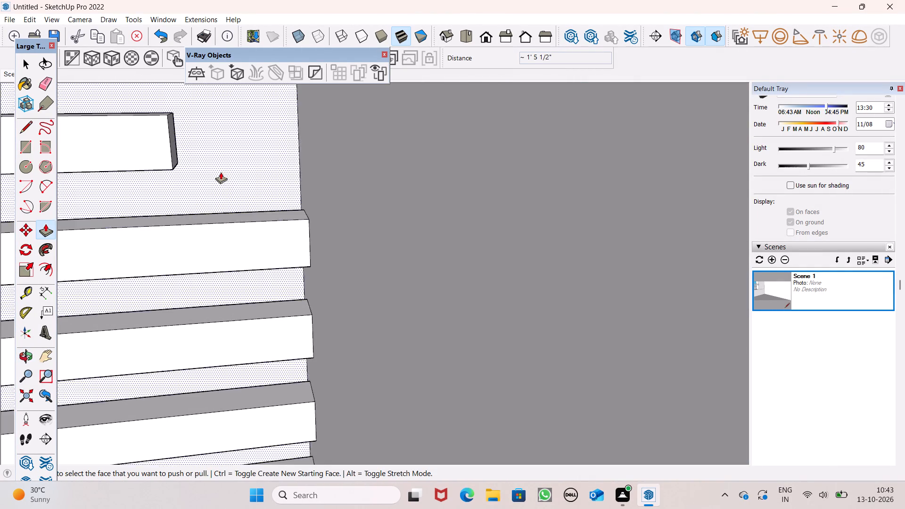
pyautogui.scroll(4, 221, 172)
pyautogui.moveTo(137, 153); pyautogui.dragTo(273, 162)
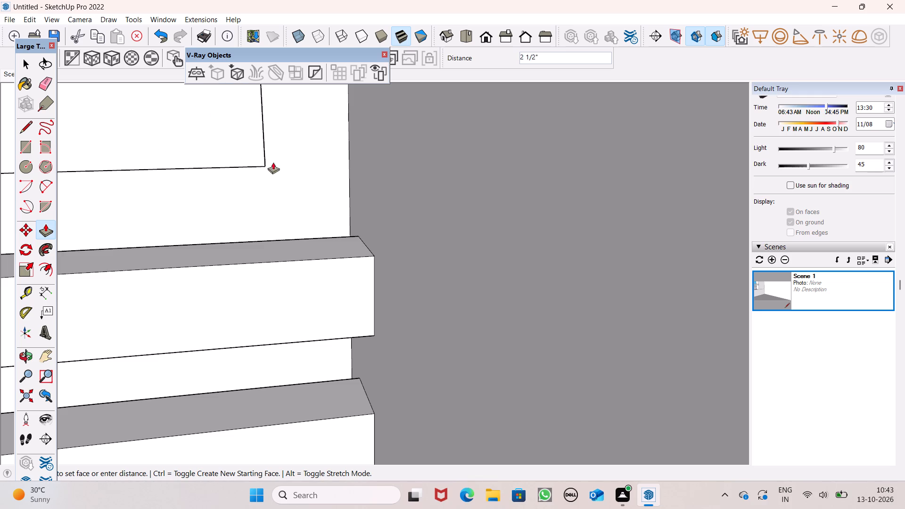
pyautogui.moveTo(273, 162); pyautogui.dragTo(350, 164)
# Push/Pull the sixth railing bar's end face a further 3/8" up to the side wall.
pyautogui.scroll(-2, 306, 188)
pyautogui.moveTo(387, 231); pyautogui.dragTo(361, 238, button='middle')
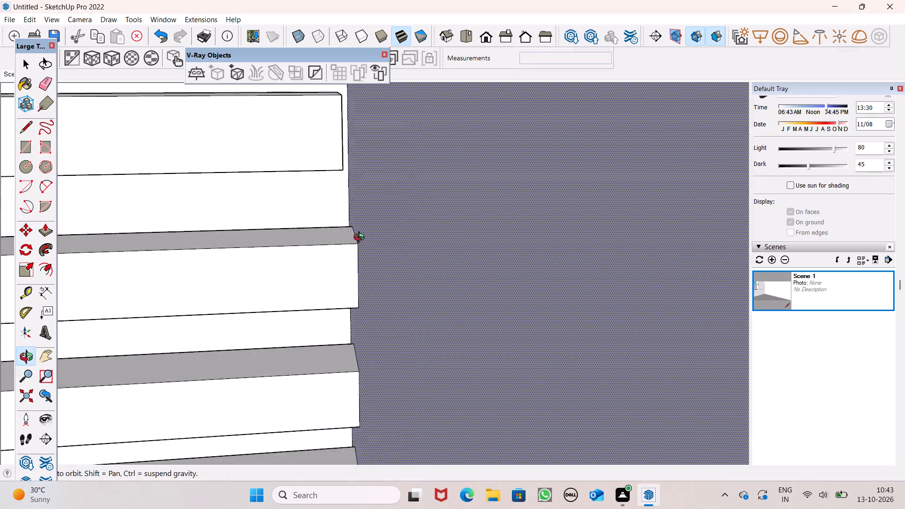
pyautogui.moveTo(361, 238); pyautogui.dragTo(361, 217, button='middle')
pyautogui.scroll(6, 356, 141)
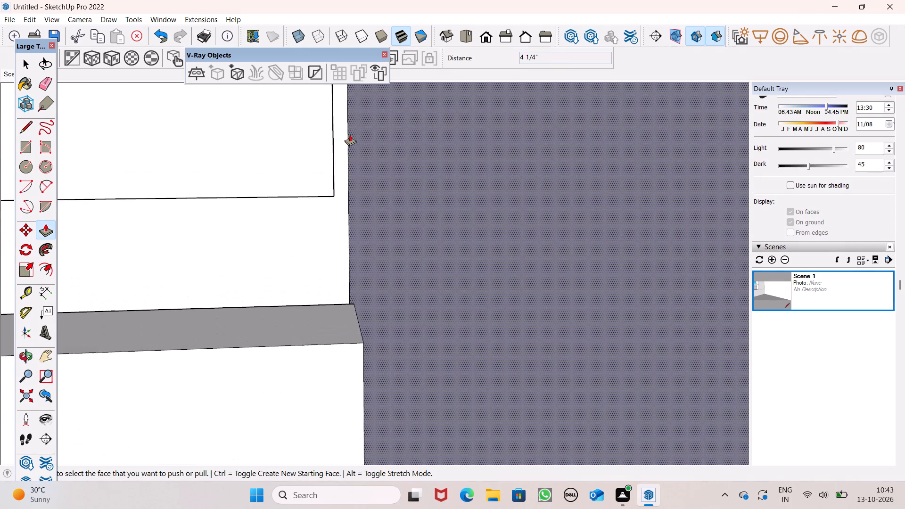
pyautogui.scroll(6, 350, 134)
pyautogui.moveTo(348, 164); pyautogui.dragTo(329, 180, button='middle')
pyautogui.moveTo(311, 183); pyautogui.dragTo(360, 187)
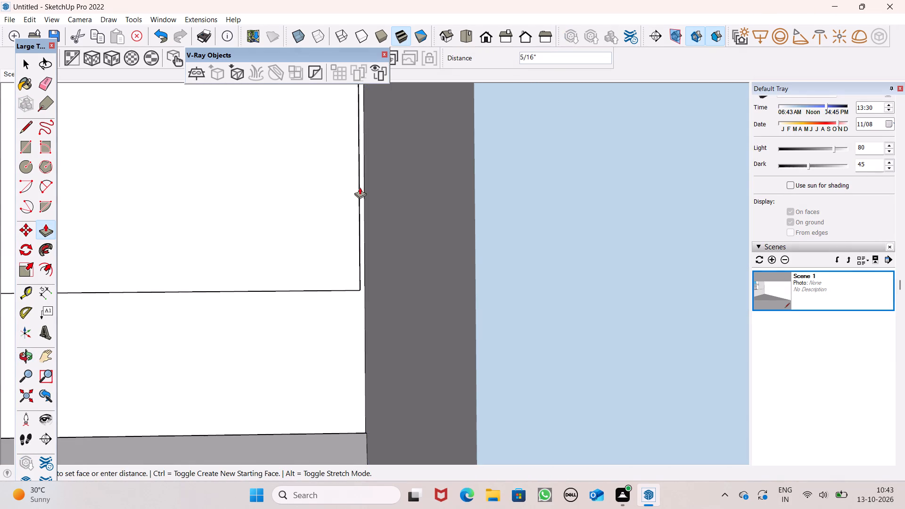
pyautogui.moveTo(360, 187); pyautogui.dragTo(364, 188)
# Examine where the extended railing bars meet the balcony's side wall.
pyautogui.scroll(1, 410, 222)
pyautogui.moveTo(410, 222); pyautogui.dragTo(344, 238, button='middle')
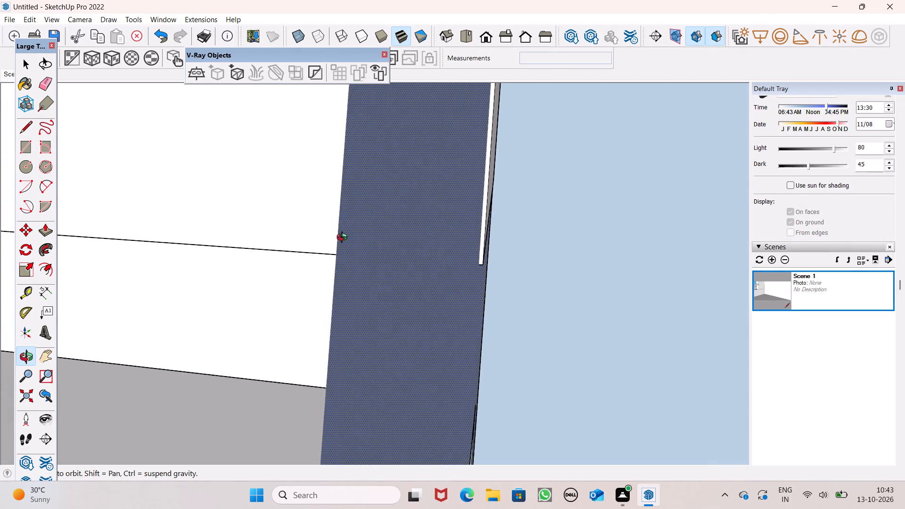
pyautogui.moveTo(344, 238); pyautogui.dragTo(432, 227, button='middle')
pyautogui.scroll(-6, 474, 214)
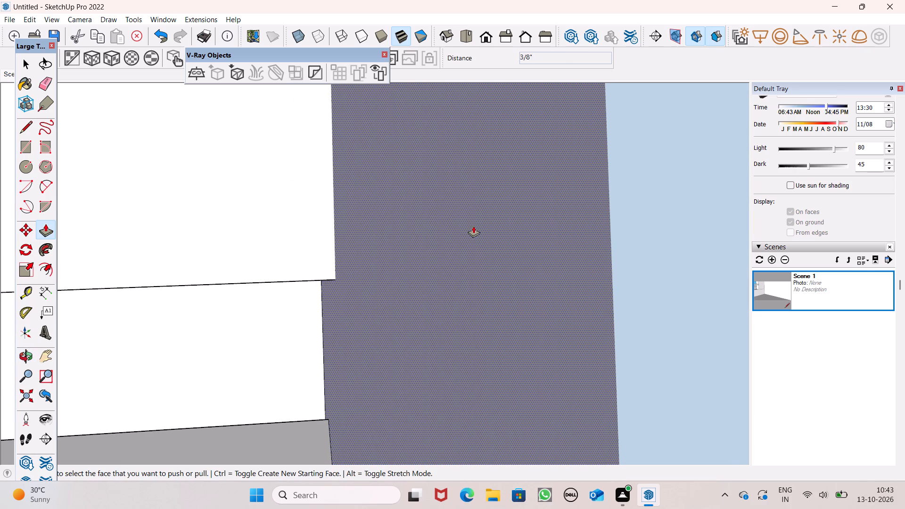
pyautogui.scroll(-12, 472, 228)
pyautogui.scroll(-4, 530, 162)
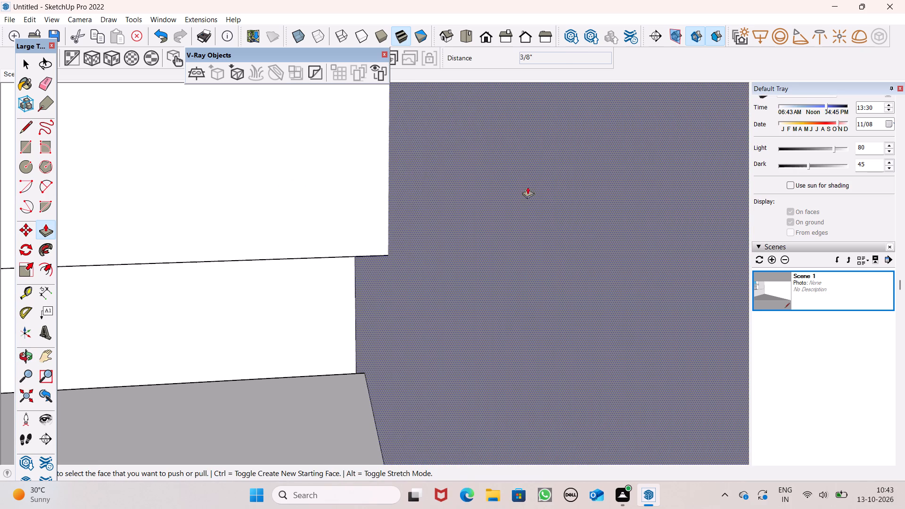
pyautogui.scroll(-9, 527, 187)
pyautogui.scroll(-10, 578, 178)
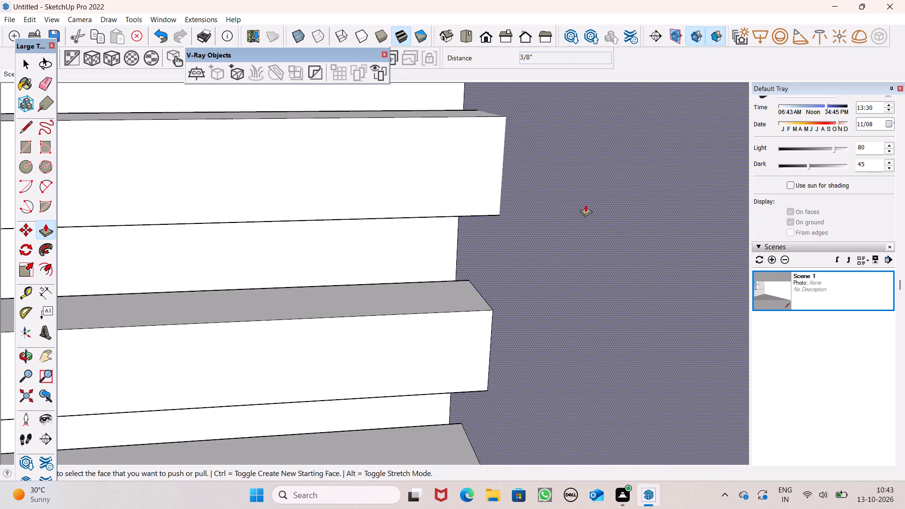
pyautogui.scroll(-9, 581, 213)
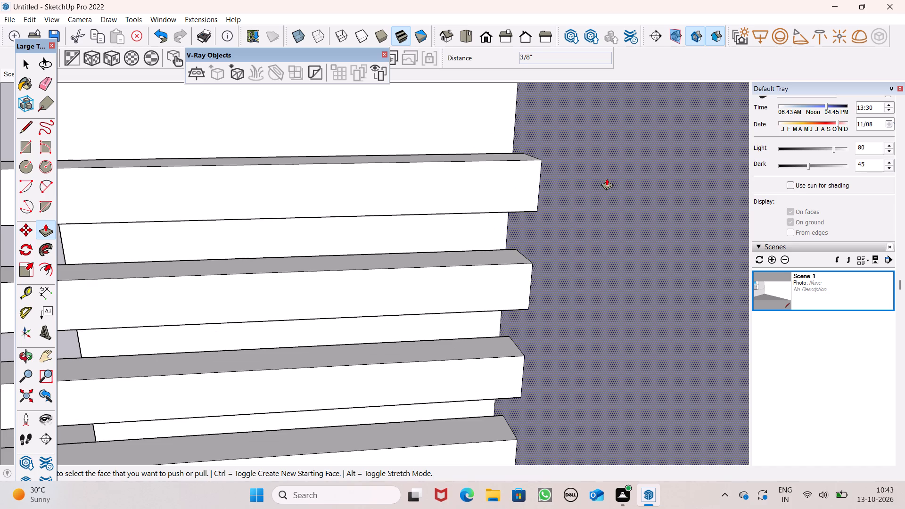
pyautogui.scroll(-2, 597, 179)
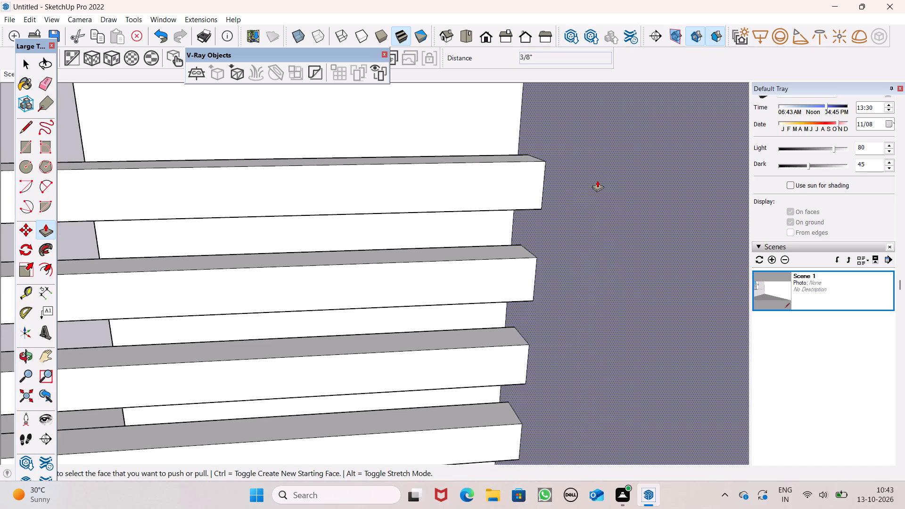
pyautogui.scroll(-18, 597, 180)
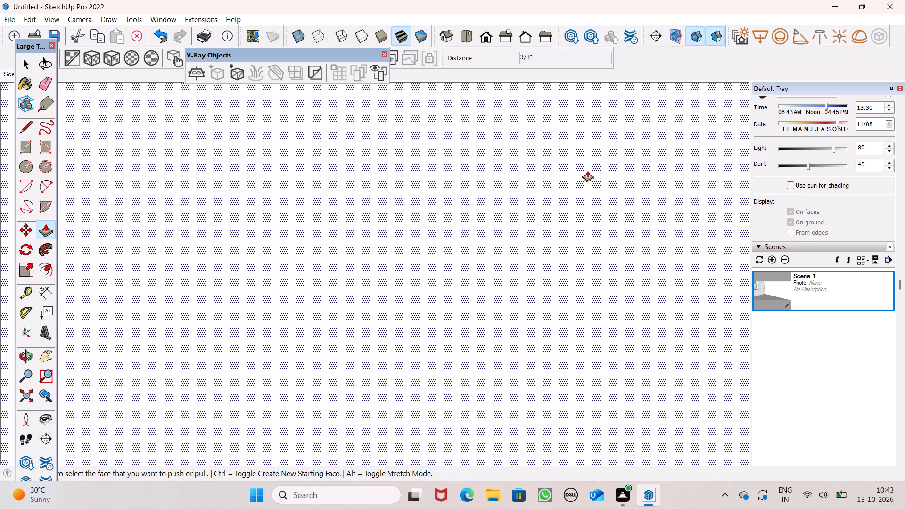
pyautogui.moveTo(586, 170); pyautogui.dragTo(613, 123, button='middle')
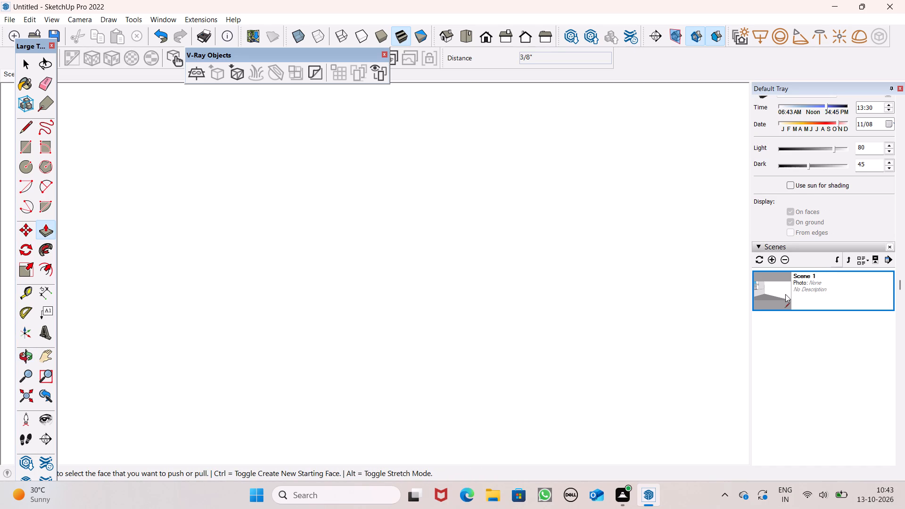
# From the saved Scene 1 view, Push/Pull the end face of the topmost railing bar about 4' 6 11/16" up to the side wall.
pyautogui.tripleClick(785, 291)
pyautogui.doubleClick(781, 279)
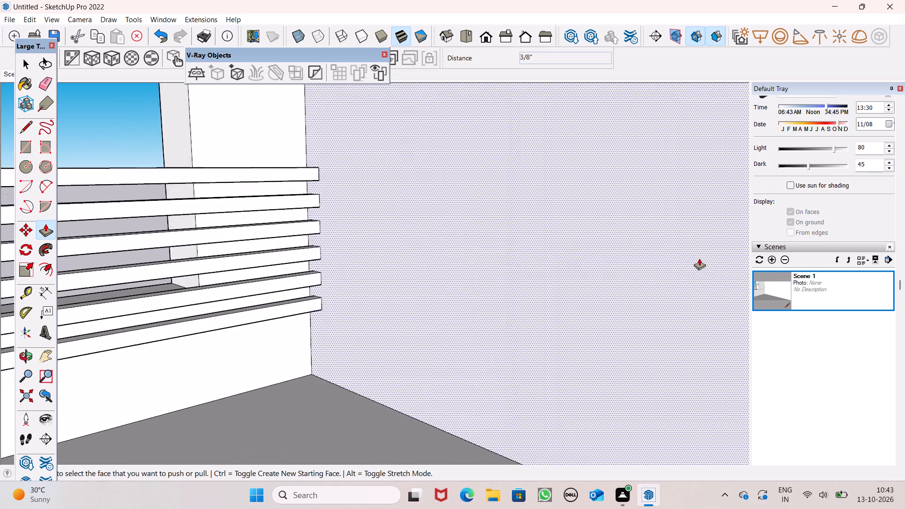
pyautogui.moveTo(493, 254); pyautogui.dragTo(434, 287, button='middle')
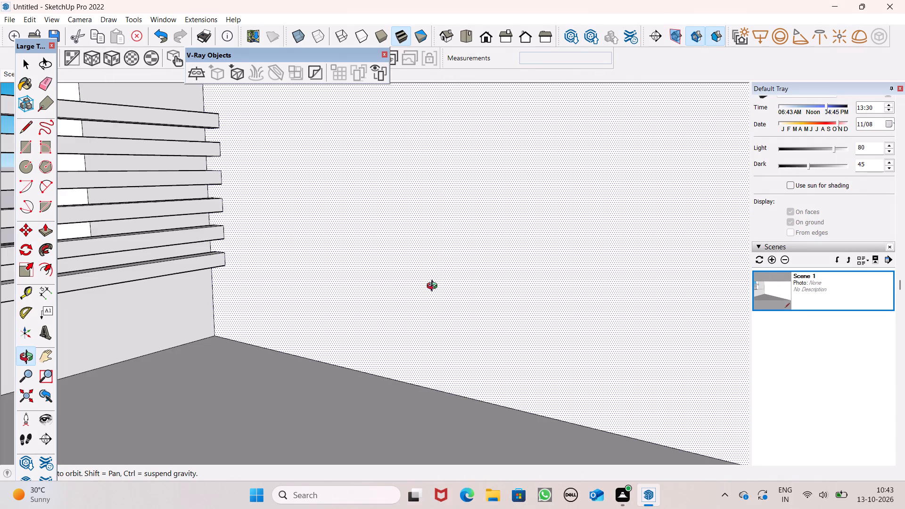
pyautogui.moveTo(434, 287); pyautogui.dragTo(438, 246, button='middle')
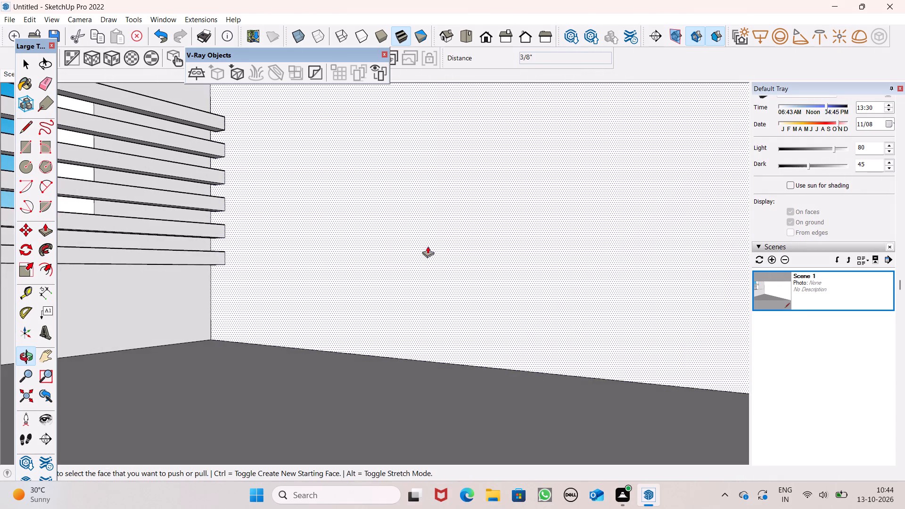
pyautogui.click(43, 357)
pyautogui.moveTo(91, 184); pyautogui.dragTo(101, 177)
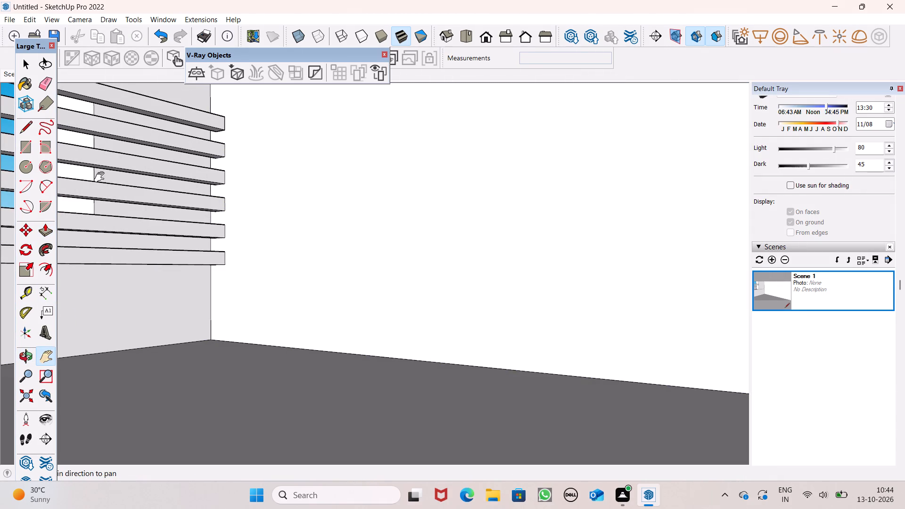
pyautogui.moveTo(101, 177); pyautogui.dragTo(400, 238)
pyautogui.moveTo(96, 248); pyautogui.dragTo(390, 489)
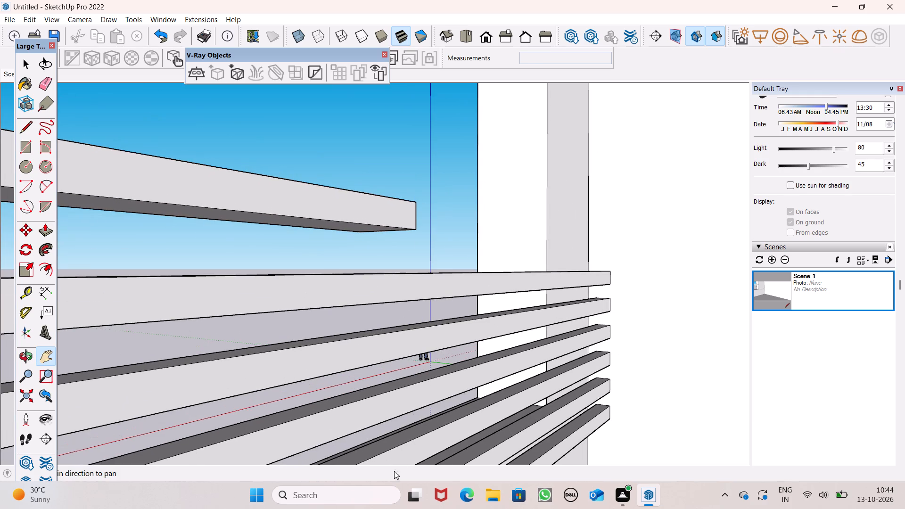
pyautogui.moveTo(448, 293); pyautogui.dragTo(321, 420, button='middle')
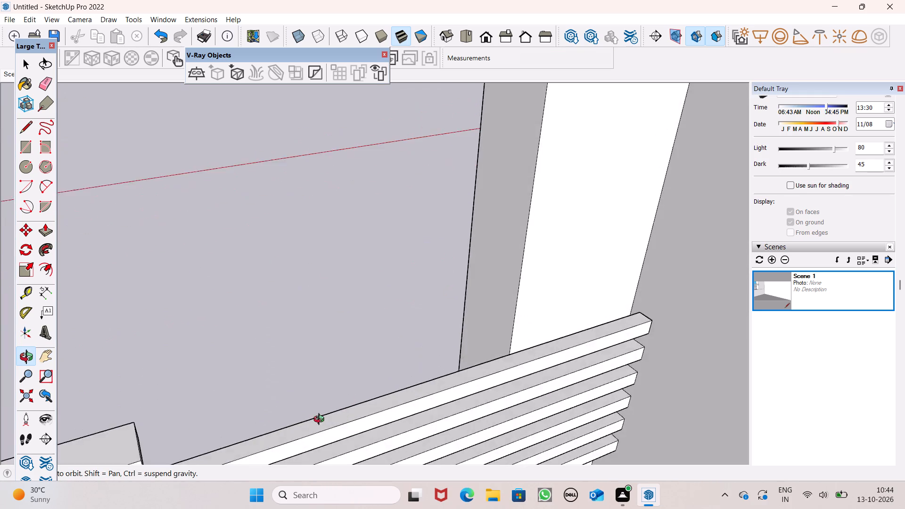
pyautogui.moveTo(321, 420); pyautogui.dragTo(263, 411, button='middle')
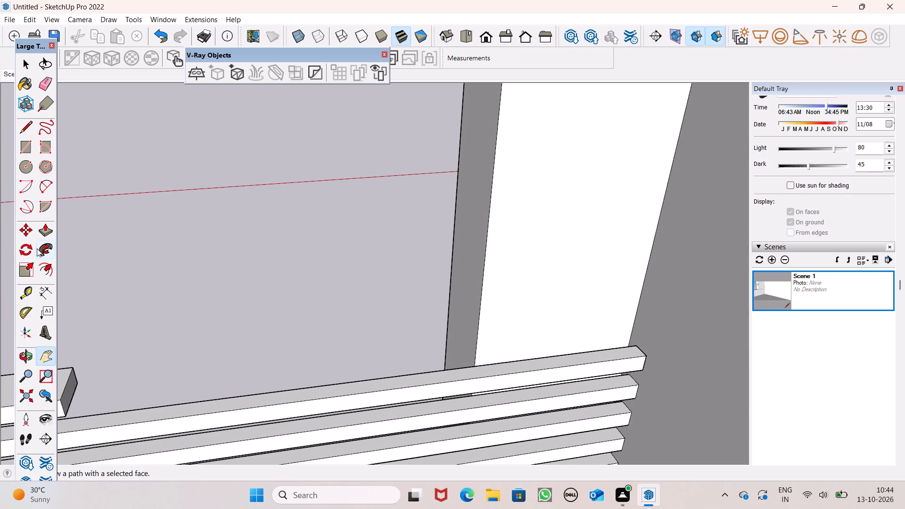
pyautogui.click(49, 234)
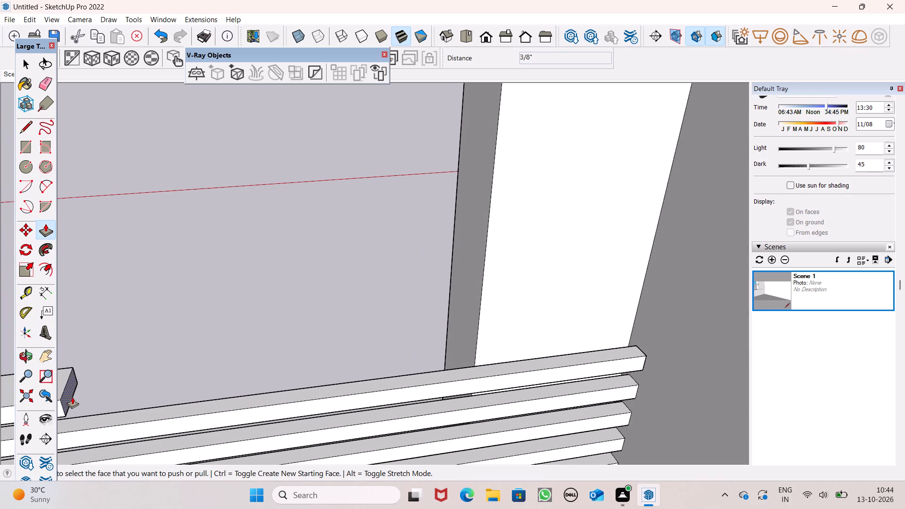
pyautogui.moveTo(72, 397); pyautogui.dragTo(664, 341)
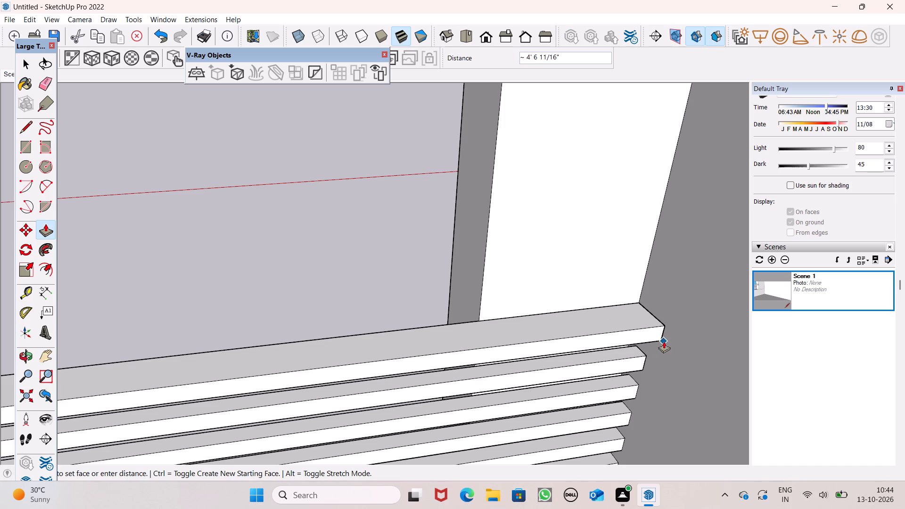
pyautogui.moveTo(664, 341); pyautogui.dragTo(664, 341)
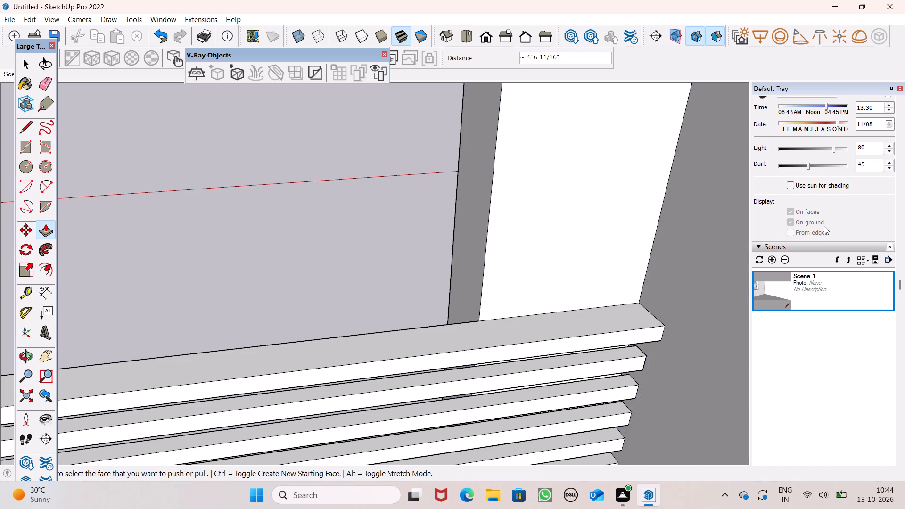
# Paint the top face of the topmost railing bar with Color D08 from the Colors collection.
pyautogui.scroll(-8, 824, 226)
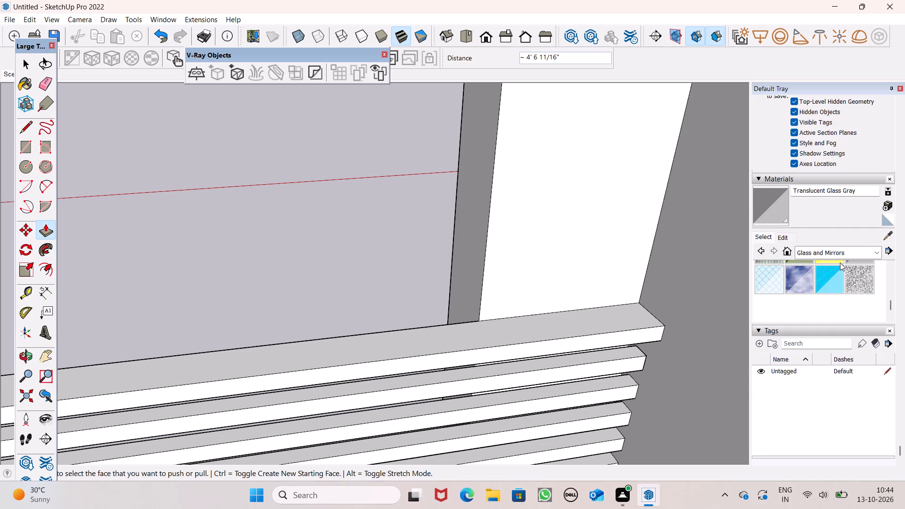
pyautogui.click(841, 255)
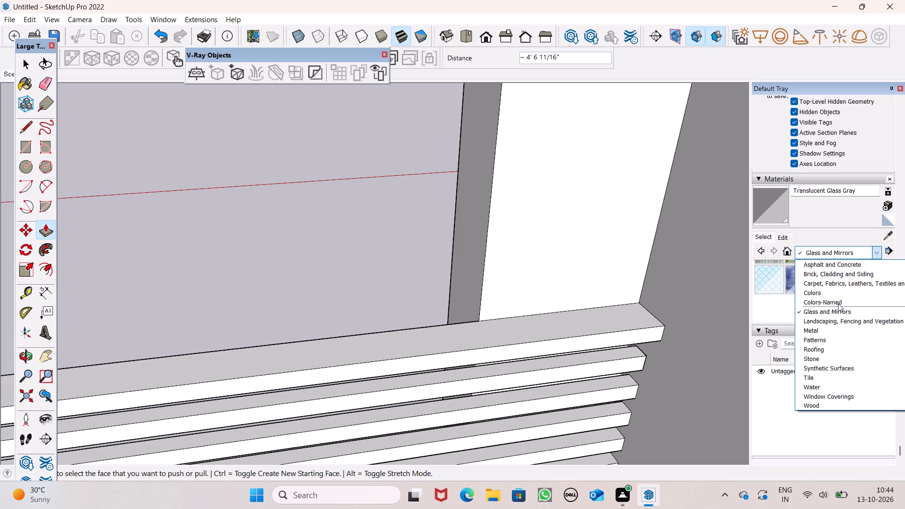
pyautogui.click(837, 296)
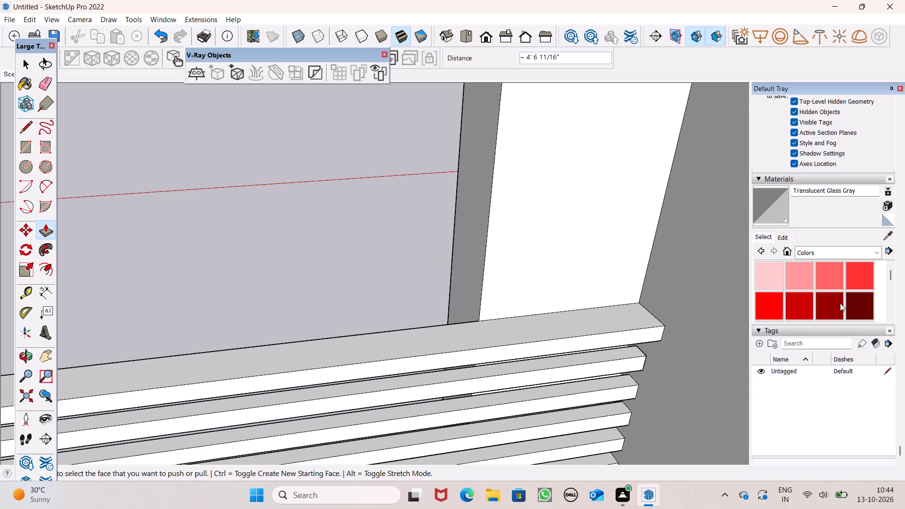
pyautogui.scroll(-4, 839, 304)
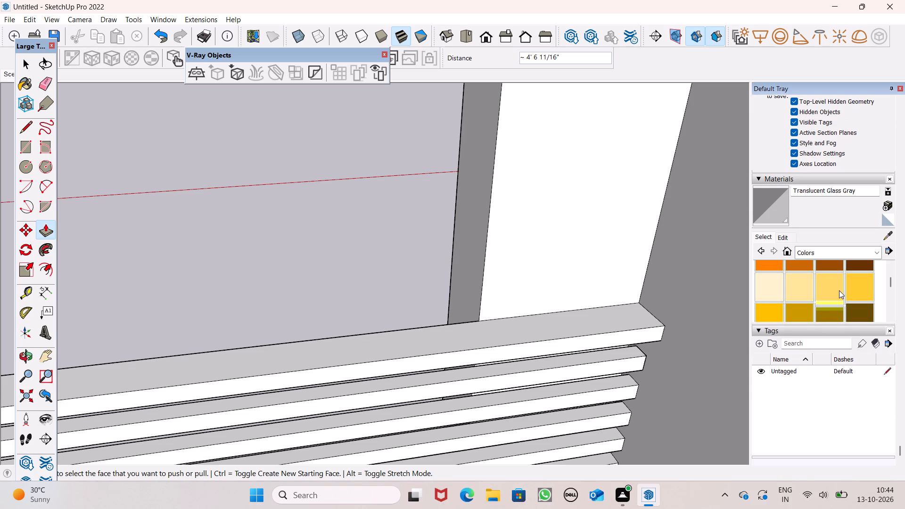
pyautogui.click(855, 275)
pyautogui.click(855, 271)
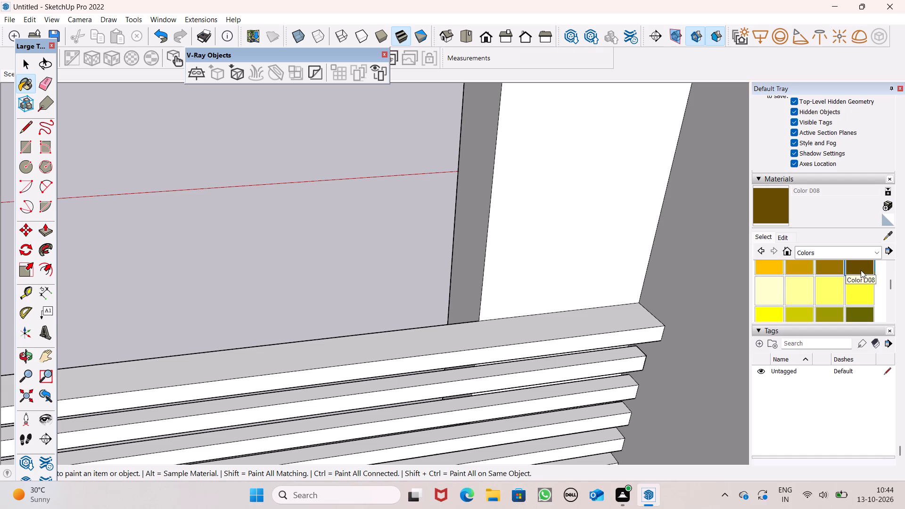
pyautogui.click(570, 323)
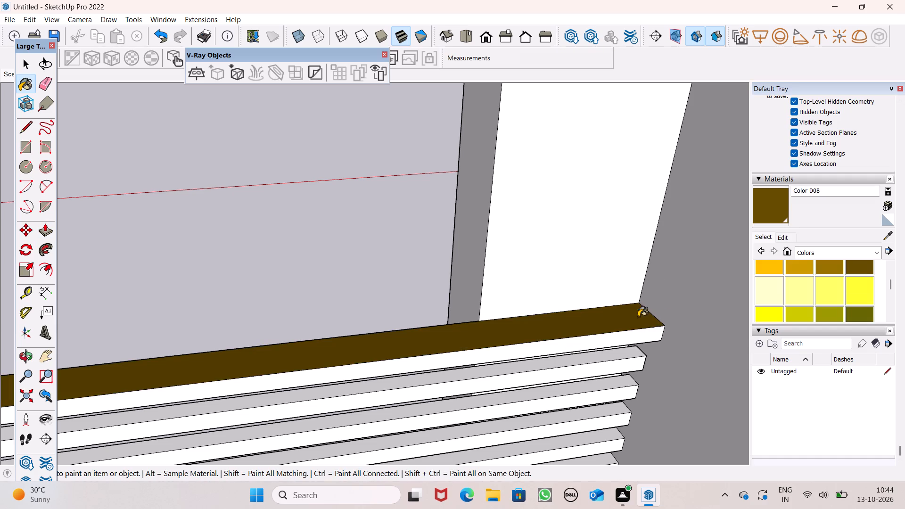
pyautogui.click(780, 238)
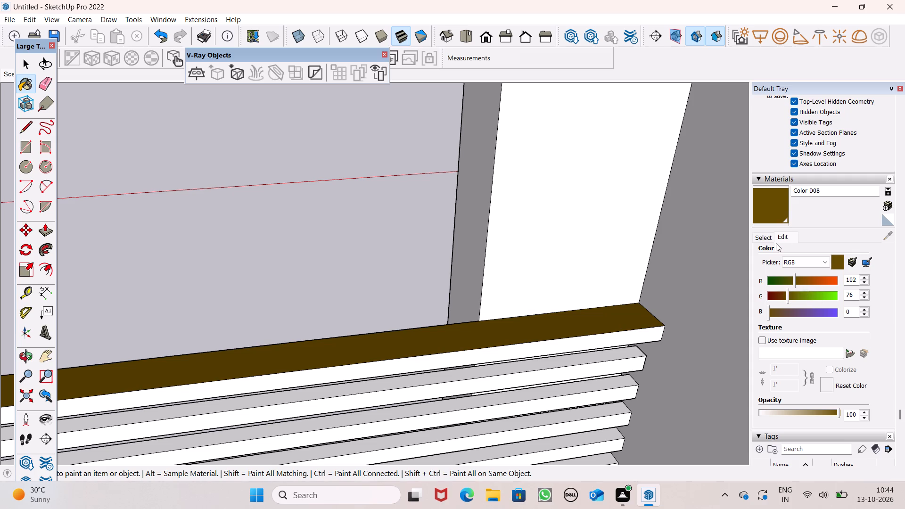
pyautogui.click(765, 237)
# Paint the top face of the topmost railing bar with black Color M09 from the Colors collection.
pyautogui.scroll(-3, 832, 288)
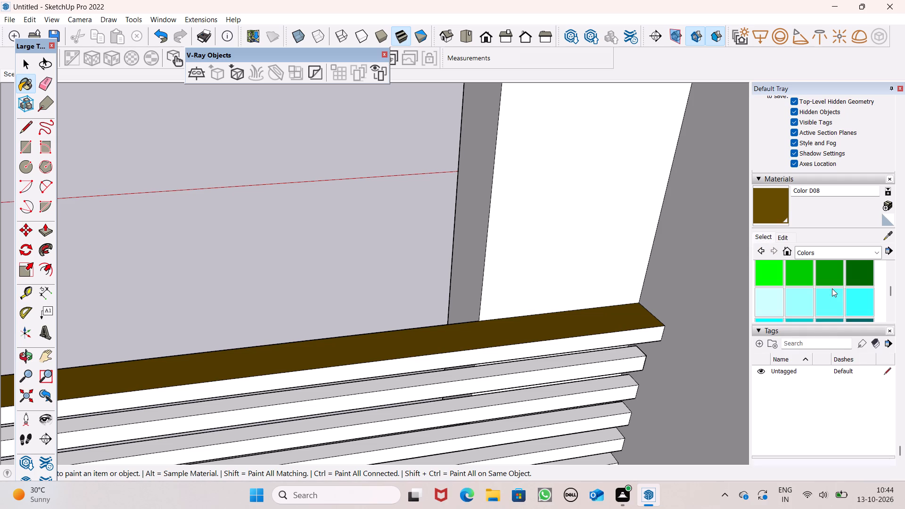
pyautogui.scroll(-6, 833, 294)
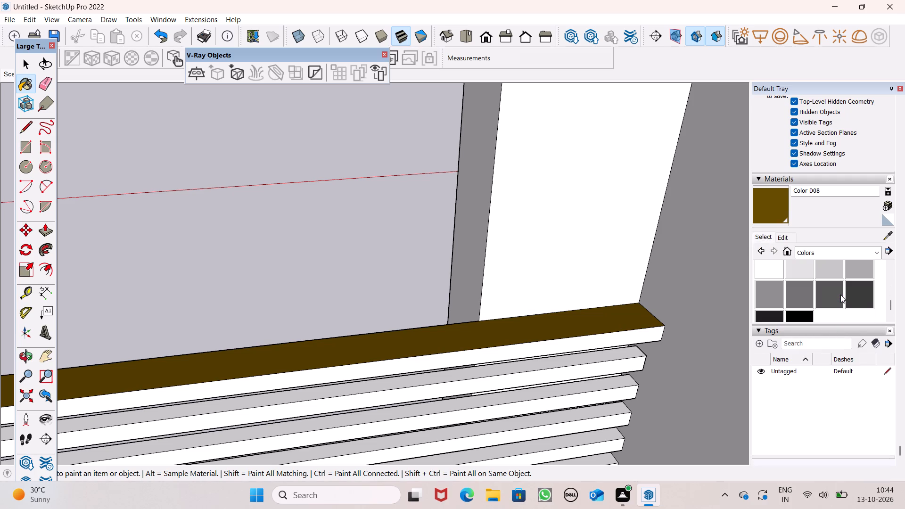
pyautogui.click(806, 321)
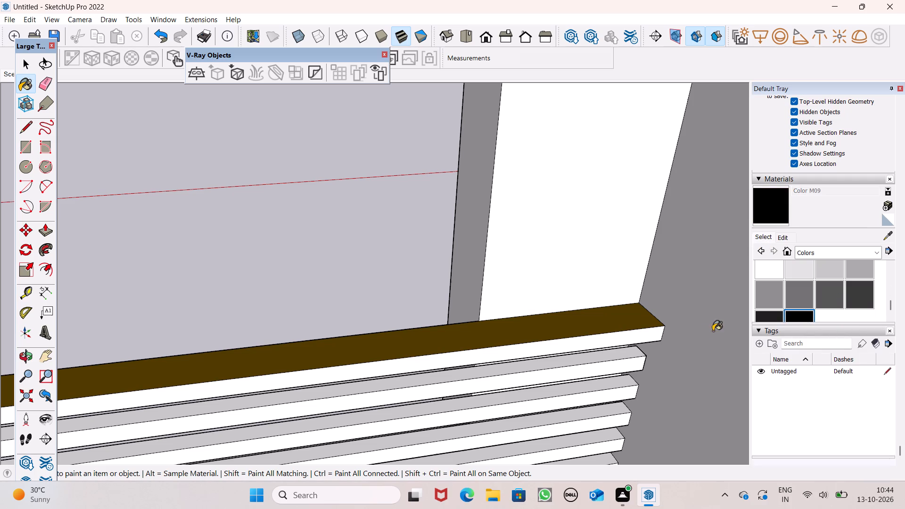
pyautogui.moveTo(608, 324); pyautogui.dragTo(639, 314)
# Edit Color M09 to a dark reddish brown by setting its red value to 74.
pyautogui.click(782, 233)
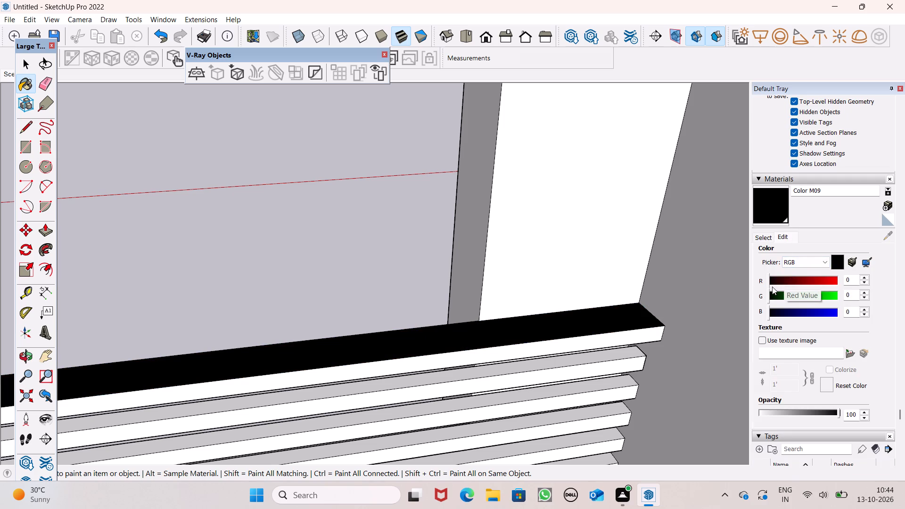
pyautogui.moveTo(769, 285); pyautogui.dragTo(783, 286)
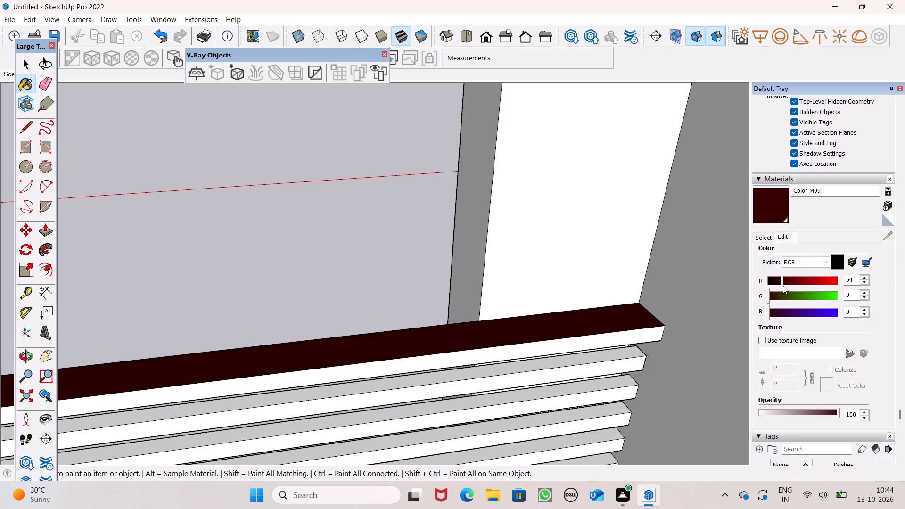
pyautogui.moveTo(783, 286); pyautogui.dragTo(788, 279)
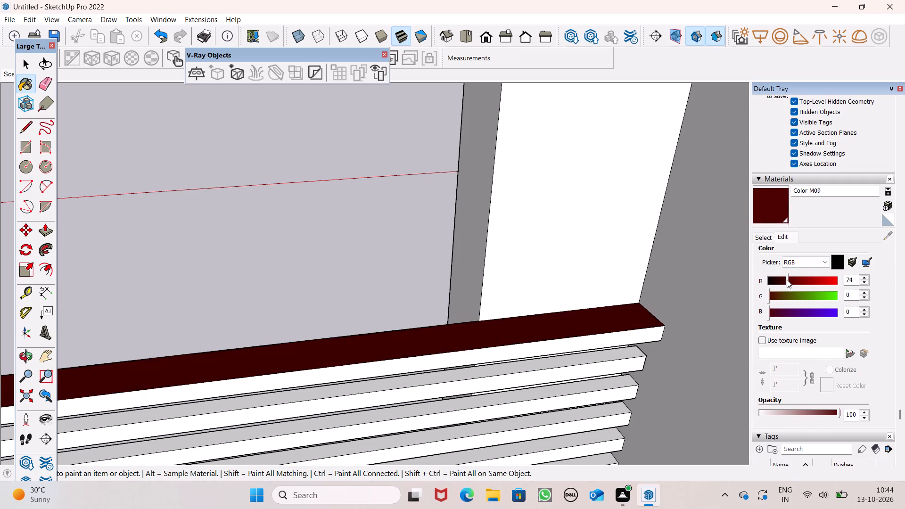
pyautogui.click(776, 208)
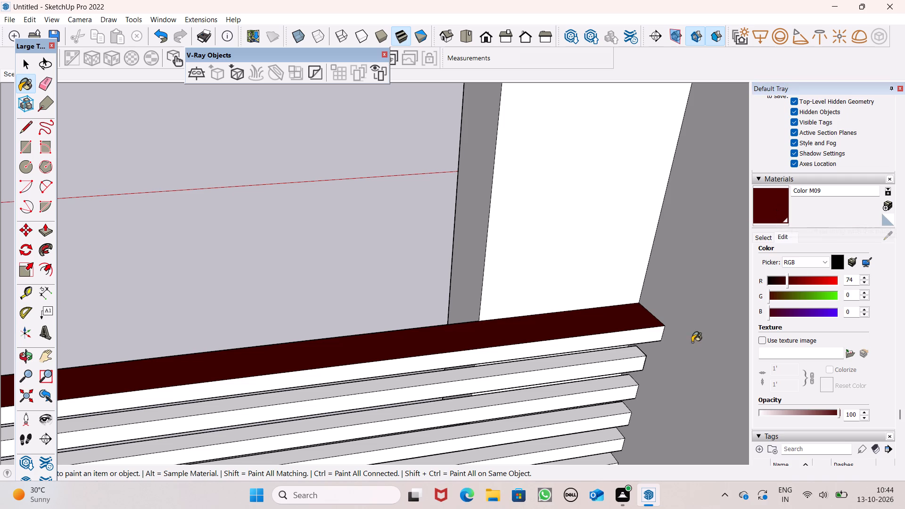
# Paint the topmost bar's balcony-side face and the second and third bars' top and side faces with Color M09.
pyautogui.click(658, 335)
pyautogui.scroll(2, 538, 395)
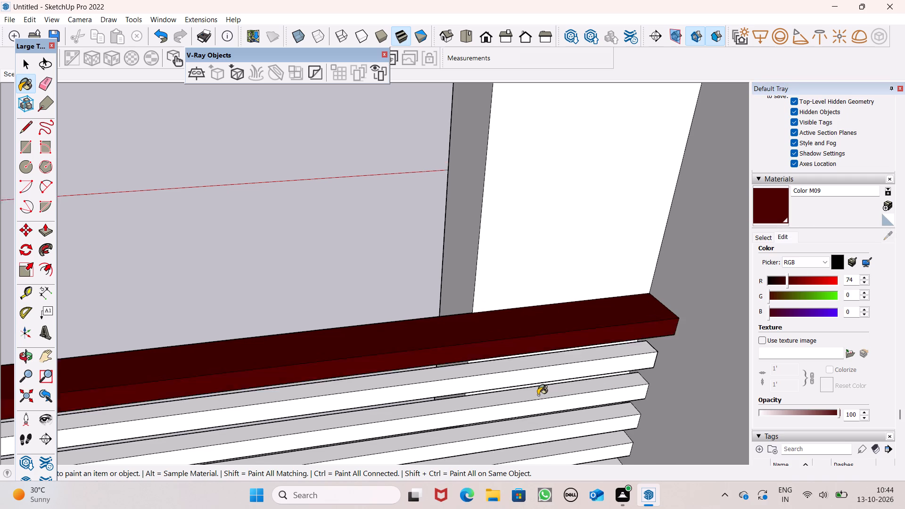
pyautogui.scroll(9, 538, 395)
pyautogui.click(522, 324)
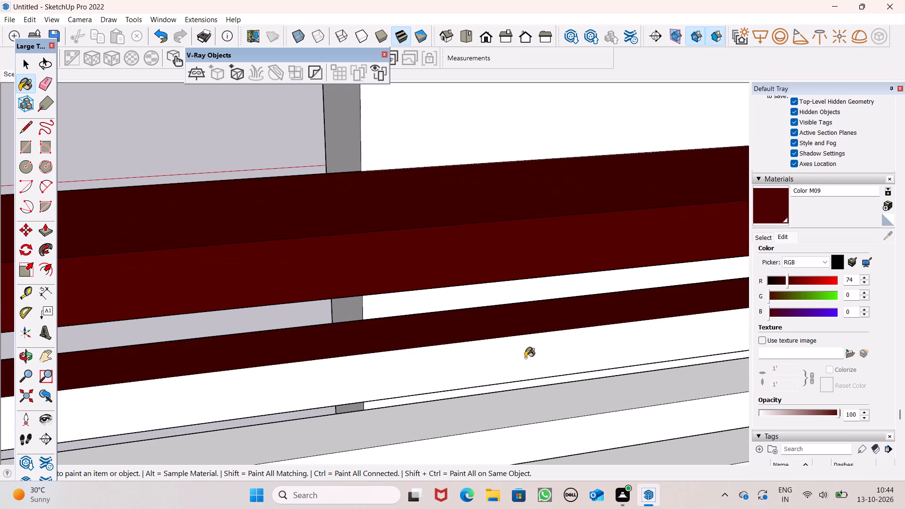
pyautogui.click(527, 358)
pyautogui.moveTo(573, 404); pyautogui.dragTo(569, 413)
pyautogui.moveTo(577, 432); pyautogui.dragTo(576, 423)
pyautogui.scroll(-10, 547, 334)
pyautogui.scroll(-4, 620, 352)
# Paint the top and balcony-side faces of the four remaining lower railing bars with Color M09.
pyautogui.click(595, 384)
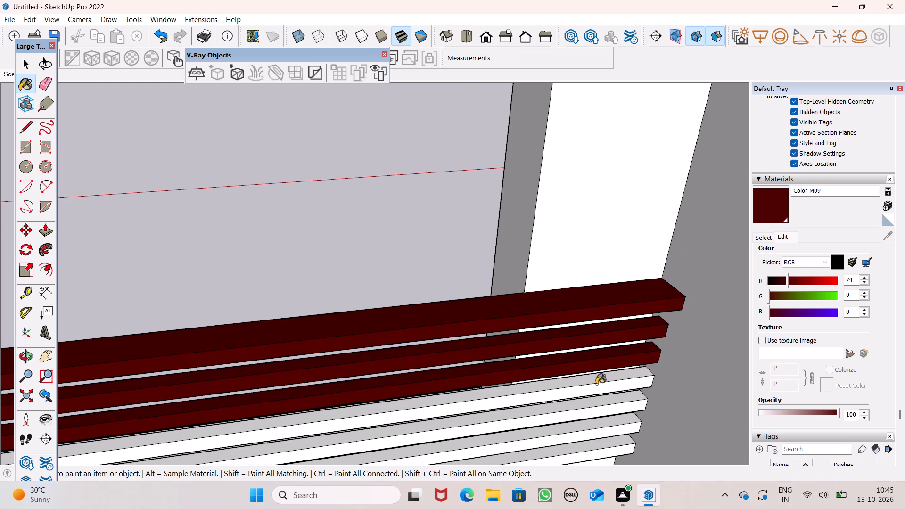
pyautogui.click(598, 381)
pyautogui.click(600, 409)
pyautogui.click(598, 403)
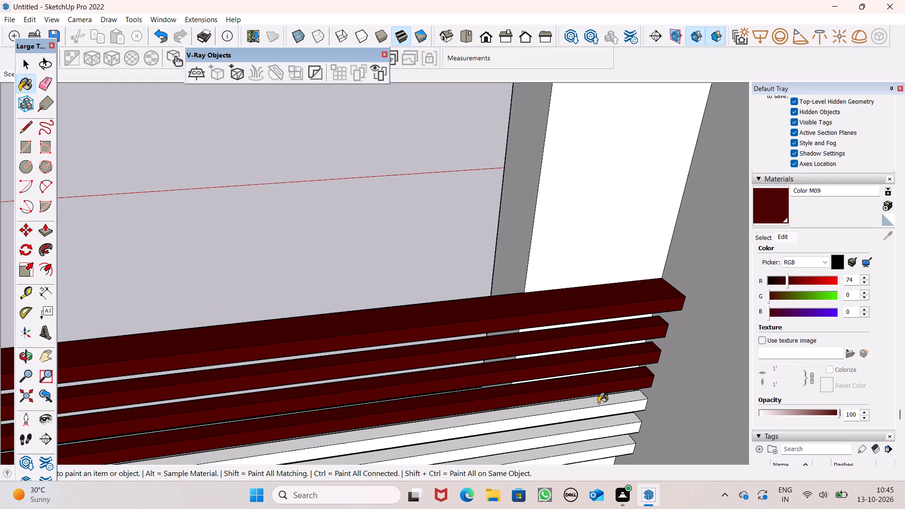
pyautogui.click(602, 424)
pyautogui.click(606, 433)
pyautogui.click(617, 436)
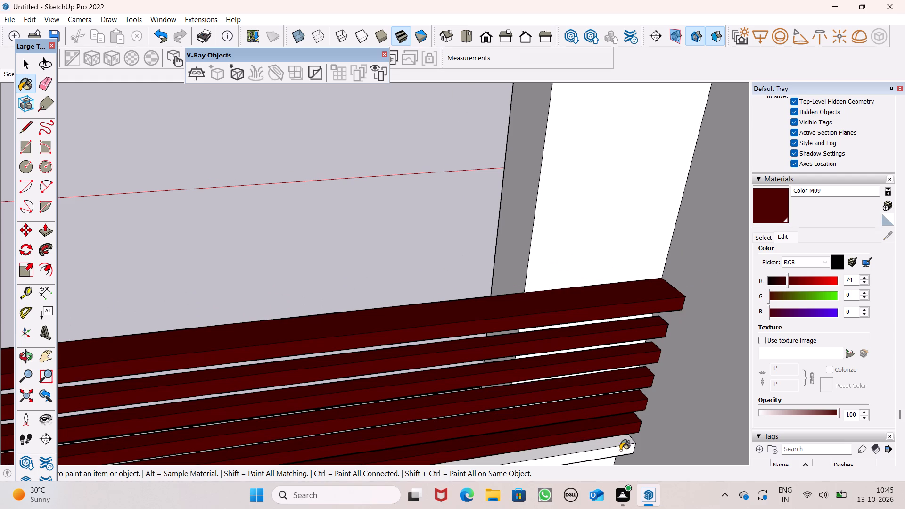
pyautogui.click(623, 450)
# From the front of the house, paint the street-facing sides of the balcony railing bars with Color M09.
pyautogui.scroll(-6, 624, 386)
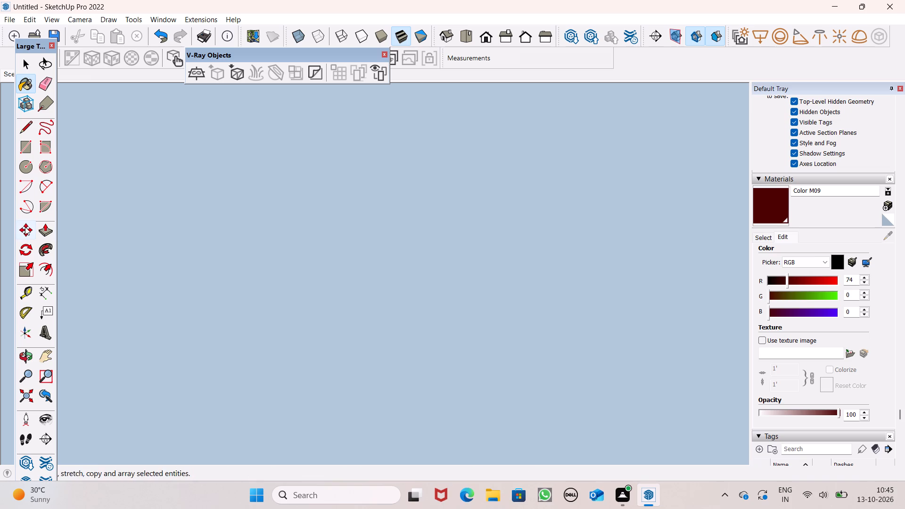
pyautogui.click(483, 36)
pyautogui.scroll(1, 502, 178)
pyautogui.scroll(-3, 500, 182)
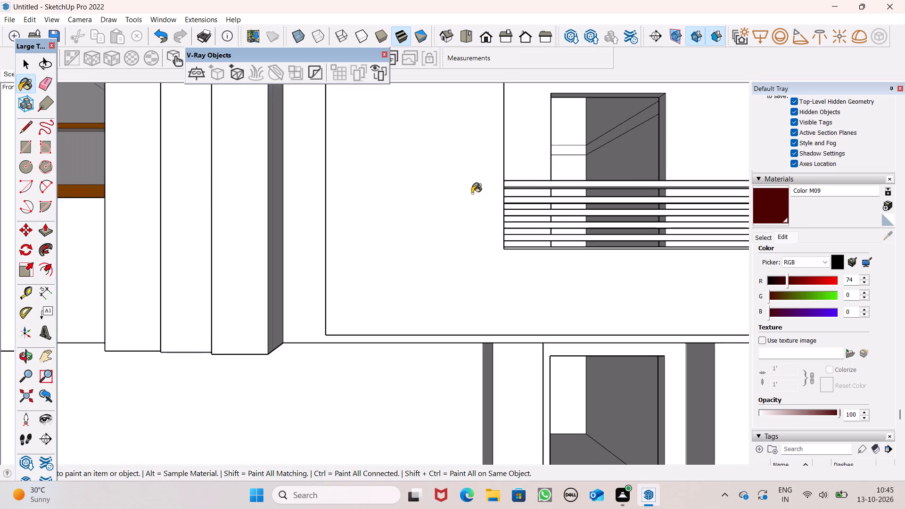
pyautogui.scroll(-6, 477, 206)
pyautogui.moveTo(531, 182); pyautogui.dragTo(535, 373, button='middle')
pyautogui.scroll(4, 542, 387)
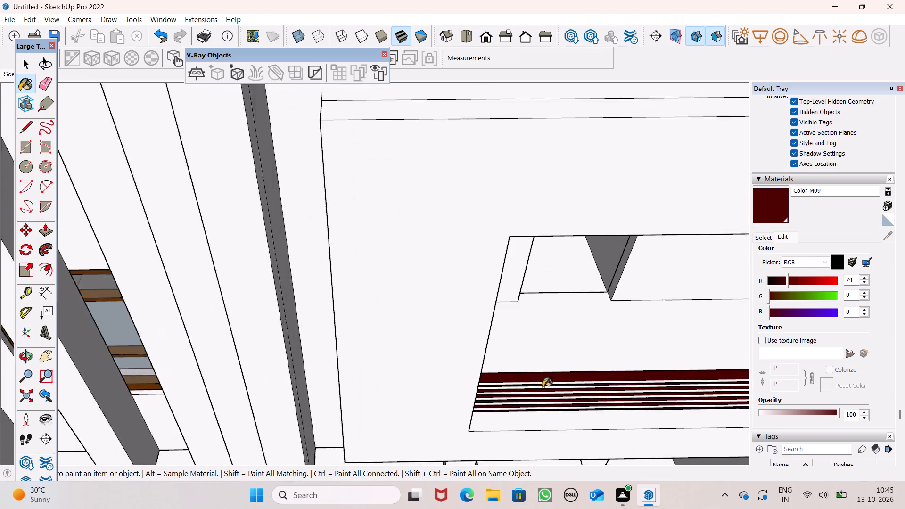
pyautogui.scroll(10, 543, 387)
pyautogui.moveTo(543, 385); pyautogui.dragTo(553, 341, button='middle')
pyautogui.scroll(1, 511, 315)
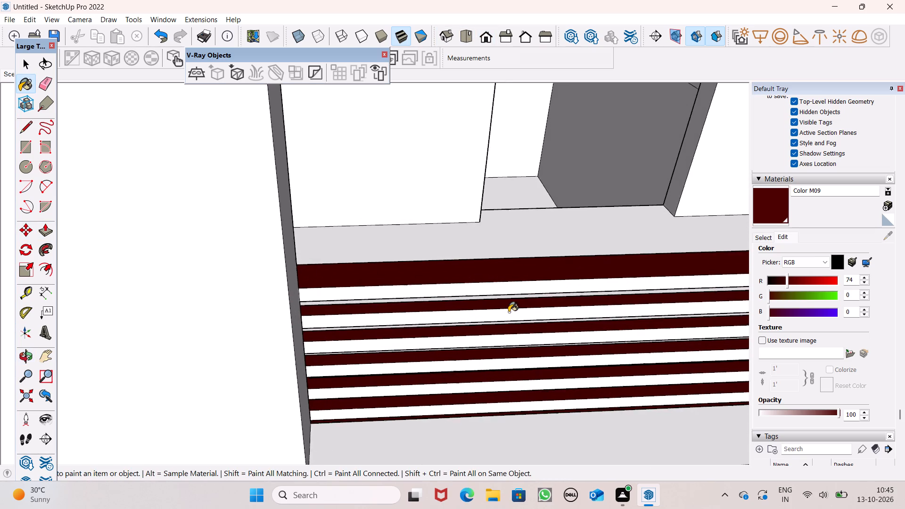
pyautogui.scroll(2, 509, 312)
pyautogui.scroll(2, 321, 337)
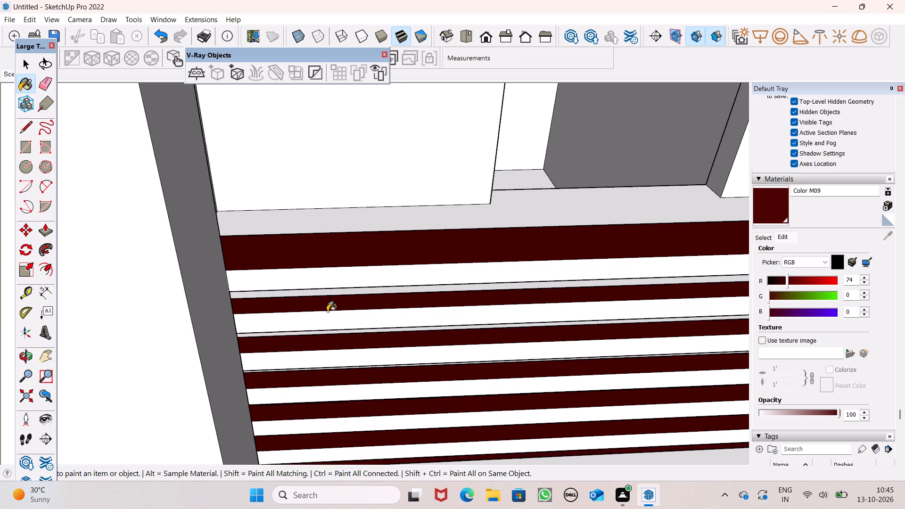
pyautogui.scroll(1, 327, 312)
pyautogui.moveTo(337, 298); pyautogui.dragTo(369, 256, button='middle')
pyautogui.click(369, 256)
pyautogui.click(386, 302)
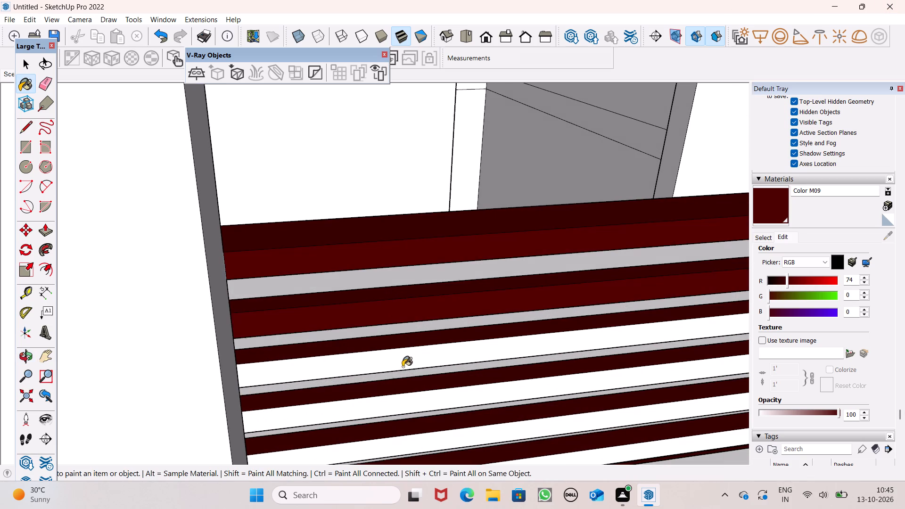
pyautogui.click(408, 360)
pyautogui.click(463, 402)
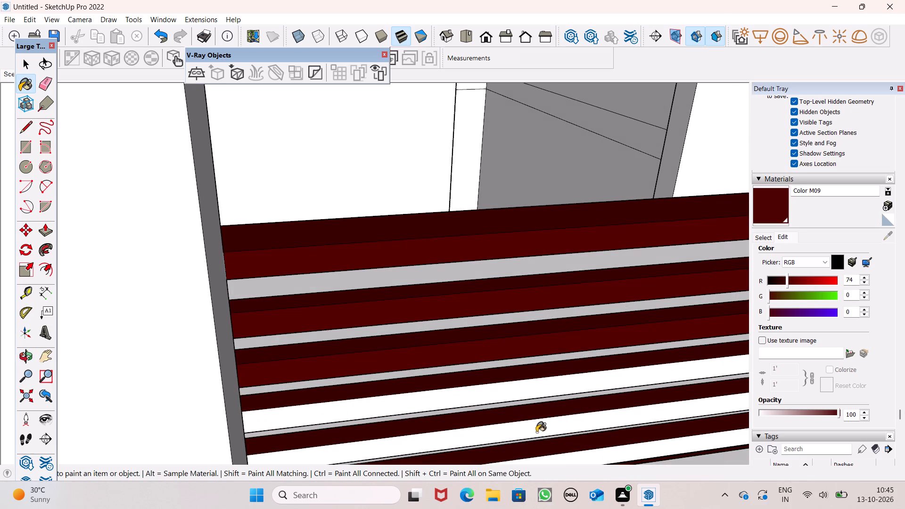
pyautogui.click(535, 434)
pyautogui.scroll(-5, 471, 379)
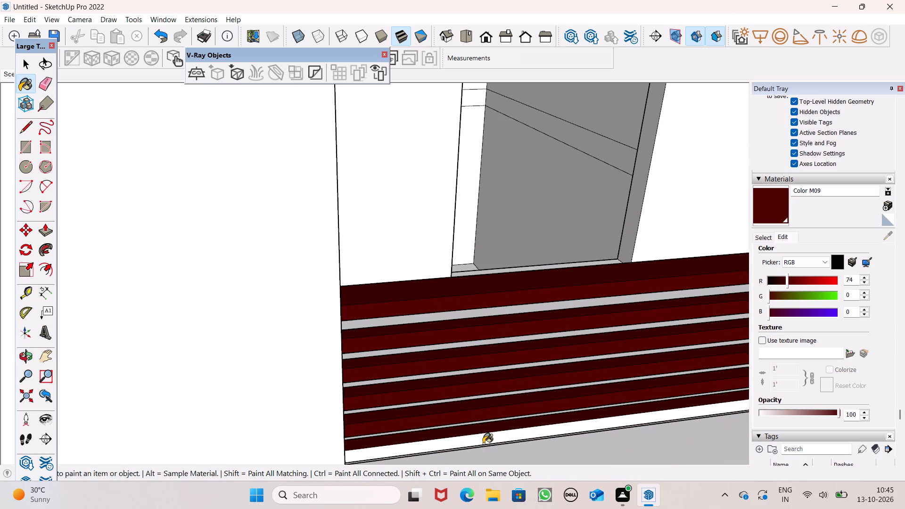
pyautogui.moveTo(483, 443); pyautogui.dragTo(483, 434)
# Examine the painted balcony railing from outside and inside, especially where the bar ends meet the side wall.
pyautogui.scroll(-6, 444, 402)
pyautogui.scroll(-5, 353, 379)
pyautogui.scroll(-4, 317, 392)
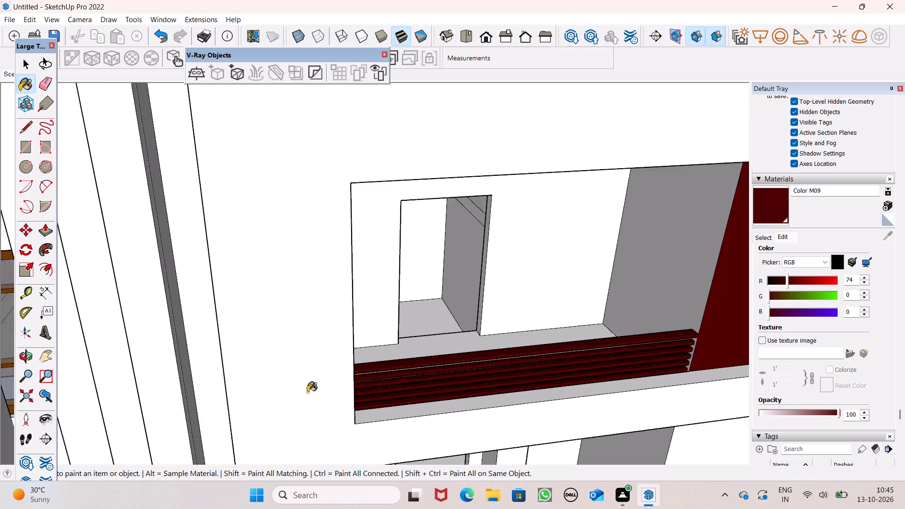
pyautogui.scroll(-2, 307, 392)
pyautogui.scroll(9, 634, 350)
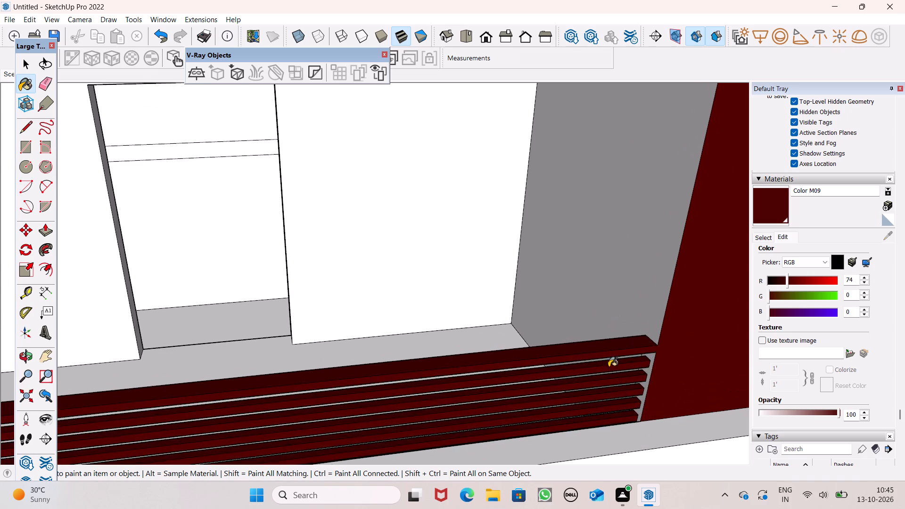
pyautogui.scroll(1, 615, 379)
pyautogui.moveTo(617, 390); pyautogui.dragTo(349, 454, button='middle')
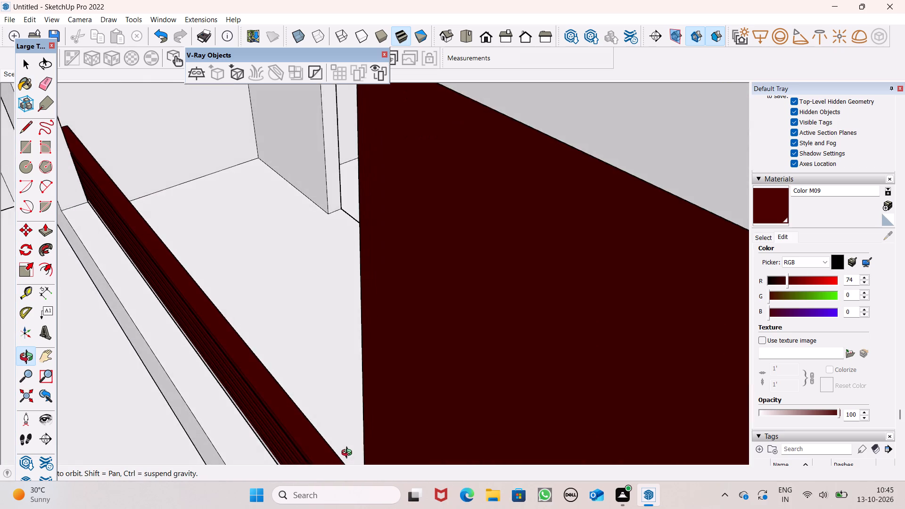
pyautogui.moveTo(349, 454); pyautogui.dragTo(392, 385, button='middle')
pyautogui.scroll(-10, 398, 367)
pyautogui.moveTo(428, 378); pyautogui.dragTo(466, 337, button='middle')
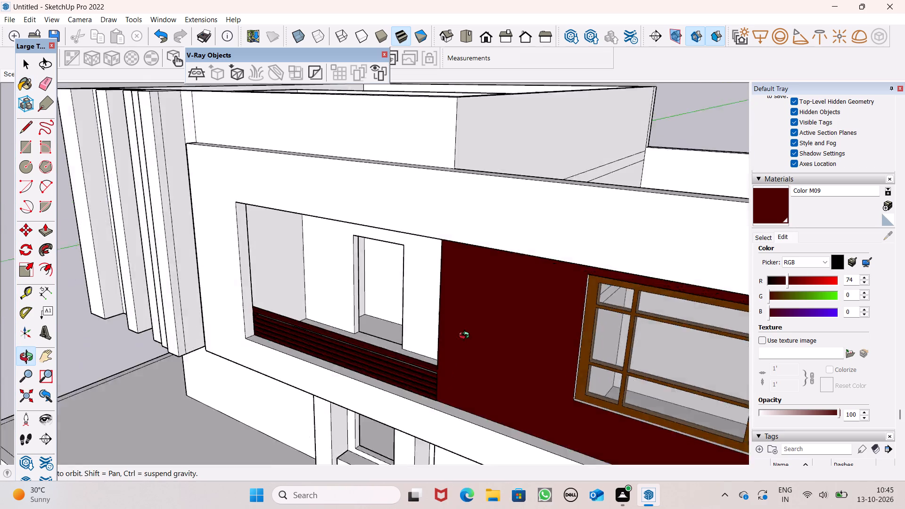
pyautogui.moveTo(466, 337); pyautogui.dragTo(713, 353, button='middle')
pyautogui.scroll(1, 713, 352)
pyautogui.scroll(7, 479, 287)
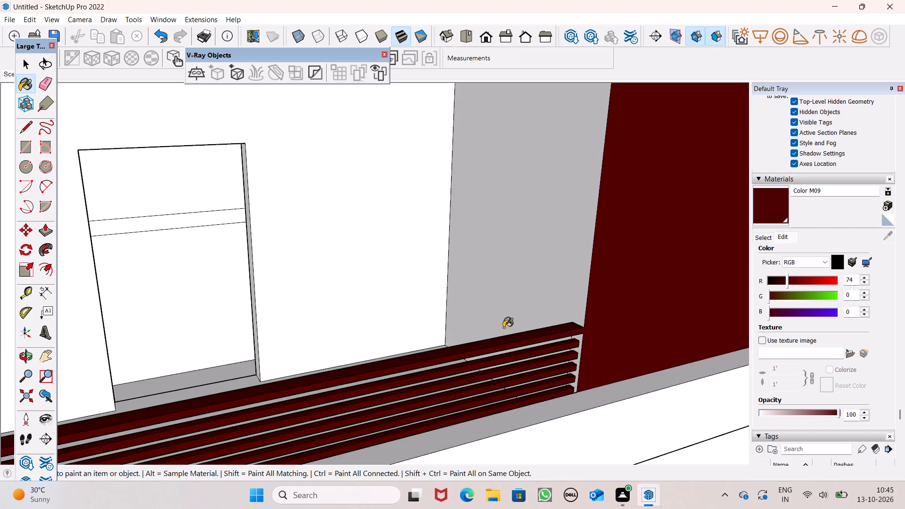
pyautogui.moveTo(506, 329); pyautogui.dragTo(630, 312, button='middle')
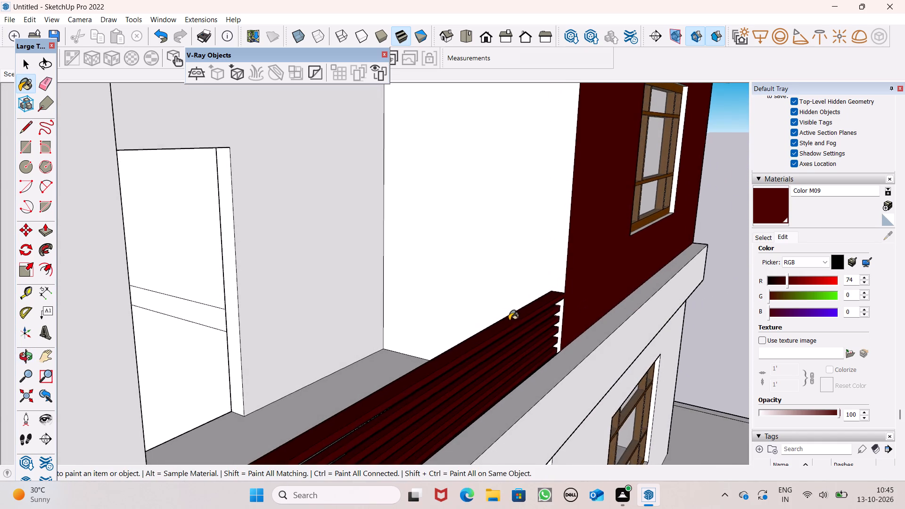
pyautogui.scroll(5, 508, 320)
pyautogui.moveTo(500, 342); pyautogui.dragTo(701, 300, button='middle')
pyautogui.middleClick(701, 299)
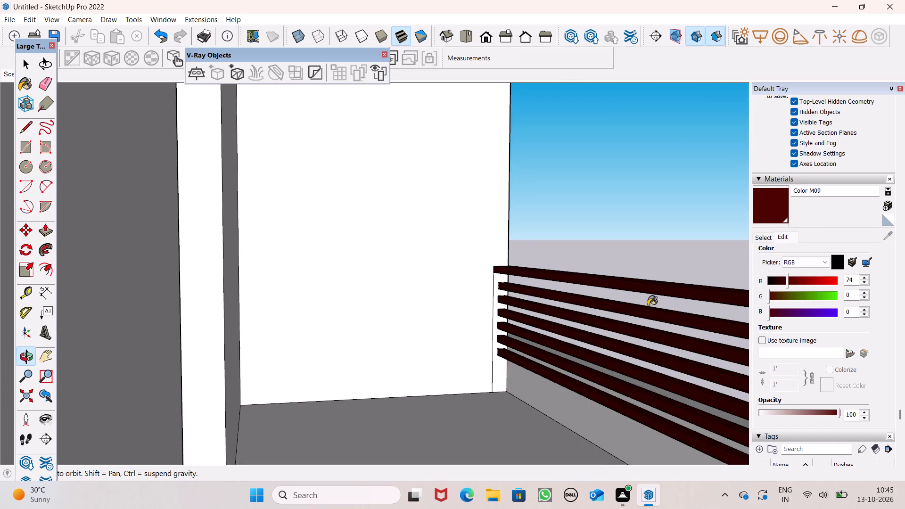
pyautogui.scroll(6, 567, 313)
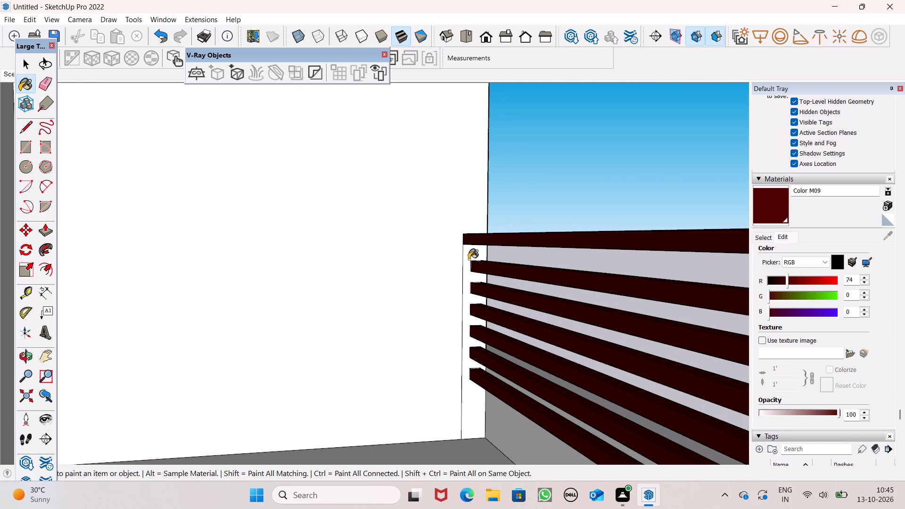
# Paint the narrow vertical side-wall strip behind the balcony railing's bar ends with Color M09.
pyautogui.click(469, 259)
pyautogui.scroll(1, 455, 304)
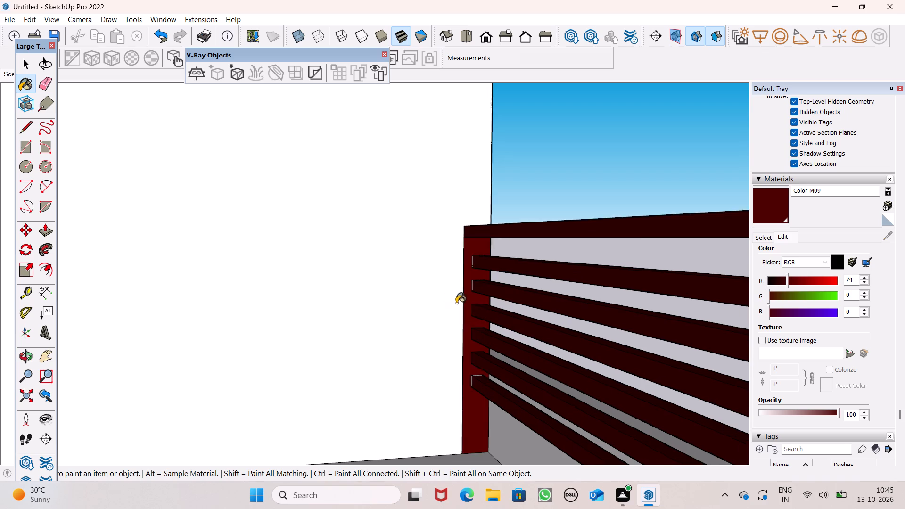
# Paint the undersides of the top three balcony railing bars with Color M09.
pyautogui.moveTo(461, 309); pyautogui.dragTo(559, 333, button='middle')
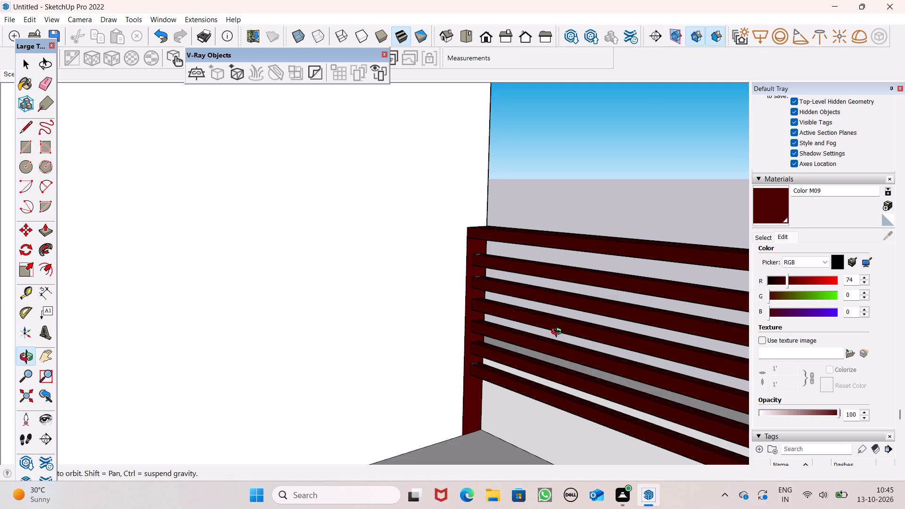
pyautogui.moveTo(559, 333); pyautogui.dragTo(555, 284, button='middle')
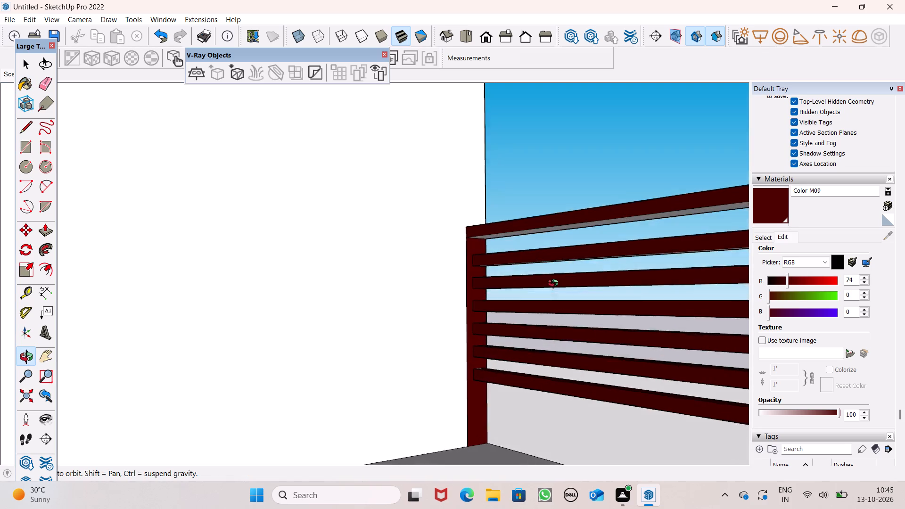
pyautogui.moveTo(555, 284); pyautogui.dragTo(525, 233, button='middle')
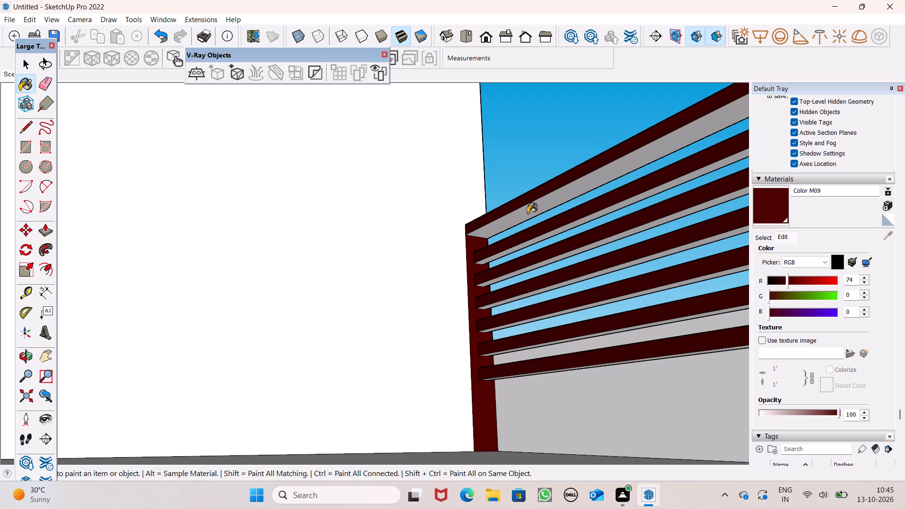
pyautogui.click(528, 209)
pyautogui.click(561, 233)
pyautogui.scroll(9, 593, 203)
pyautogui.click(593, 232)
pyautogui.click(618, 302)
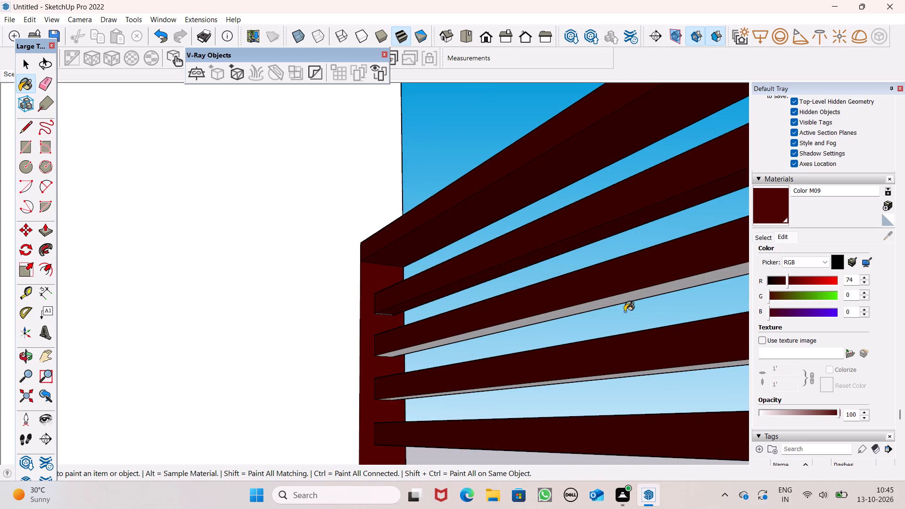
# Paint the undersides of the three lowest balcony railing bars with Color M09.
pyautogui.moveTo(639, 368); pyautogui.dragTo(637, 264, button='middle')
pyautogui.moveTo(637, 264); pyautogui.dragTo(669, 363, button='middle')
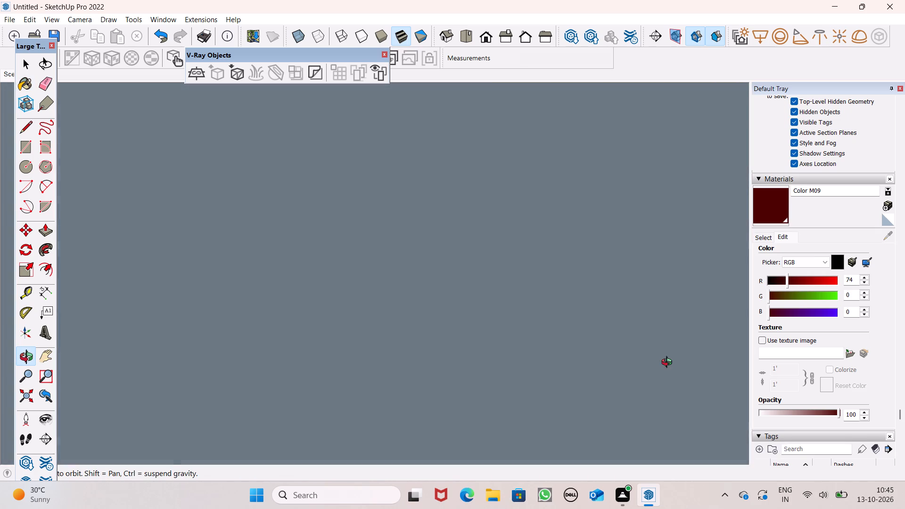
pyautogui.moveTo(669, 363); pyautogui.dragTo(604, 419, button='middle')
pyautogui.moveTo(601, 419); pyautogui.dragTo(600, 426, button='middle')
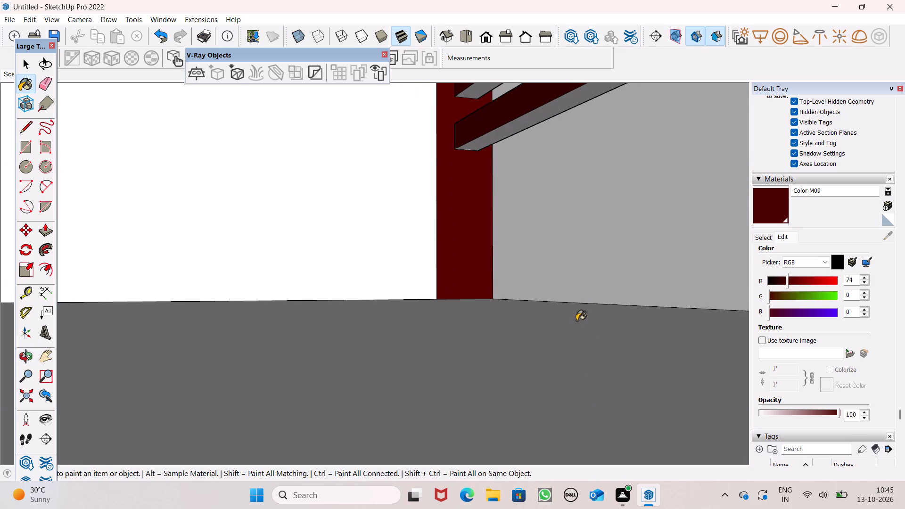
pyautogui.scroll(1, 529, 309)
pyautogui.moveTo(528, 308); pyautogui.dragTo(536, 282, button='middle')
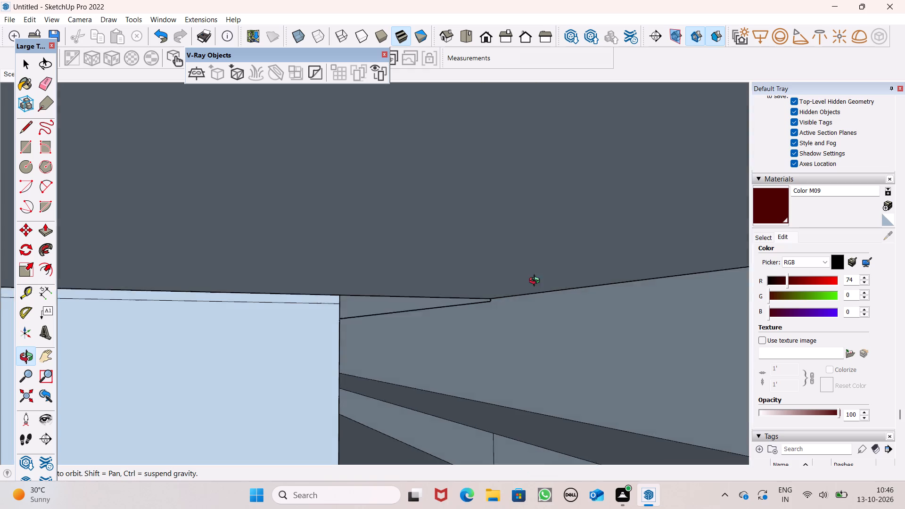
pyautogui.moveTo(536, 282); pyautogui.dragTo(672, 304, button='middle')
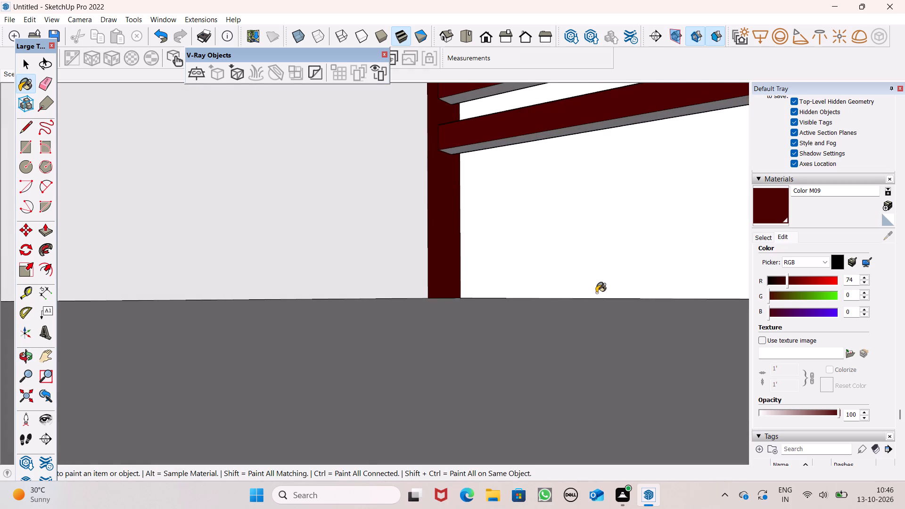
pyautogui.scroll(-5, 596, 293)
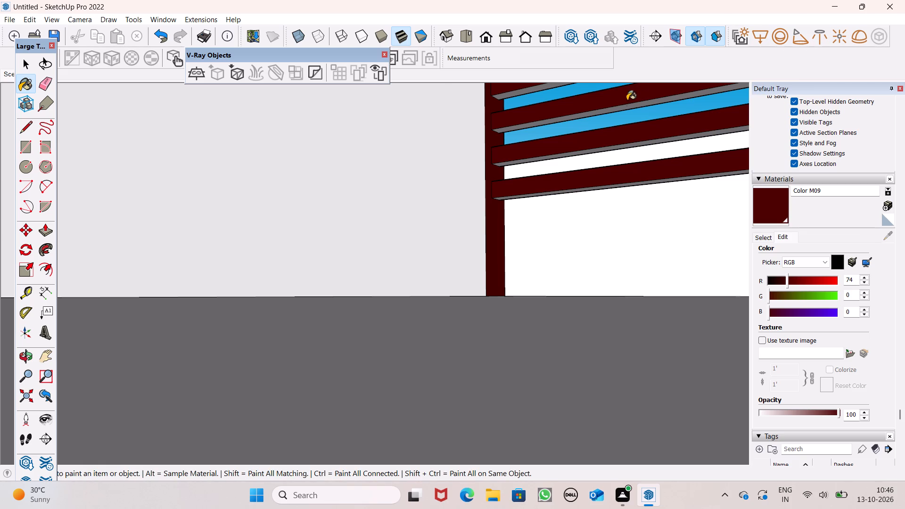
pyautogui.scroll(3, 618, 118)
pyautogui.scroll(-2, 616, 129)
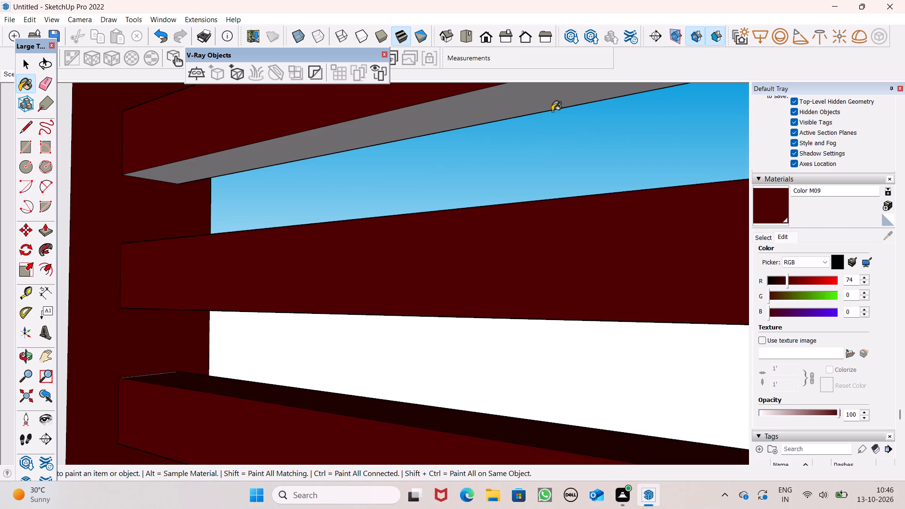
pyautogui.click(546, 106)
pyautogui.moveTo(532, 262); pyautogui.dragTo(532, 163, button='middle')
pyautogui.click(527, 150)
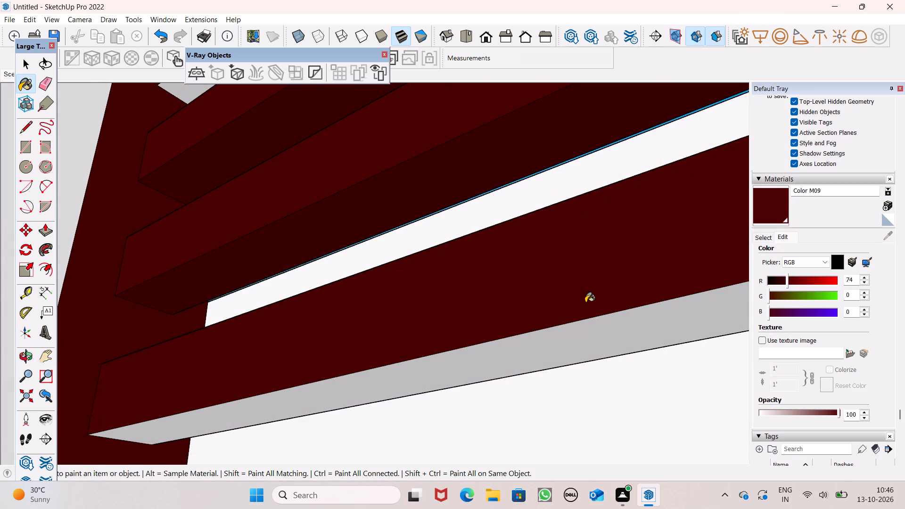
pyautogui.click(594, 336)
pyautogui.scroll(-1, 576, 268)
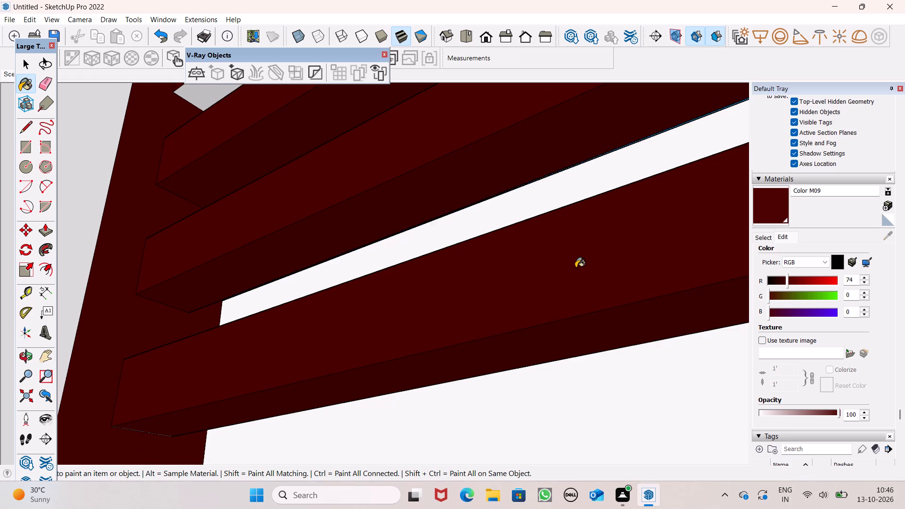
# Paint the remaining grey underside of the middle railing bar with Color M09.
pyautogui.moveTo(576, 268); pyautogui.dragTo(708, 353, button='middle')
pyautogui.moveTo(584, 237); pyautogui.dragTo(683, 411, button='middle')
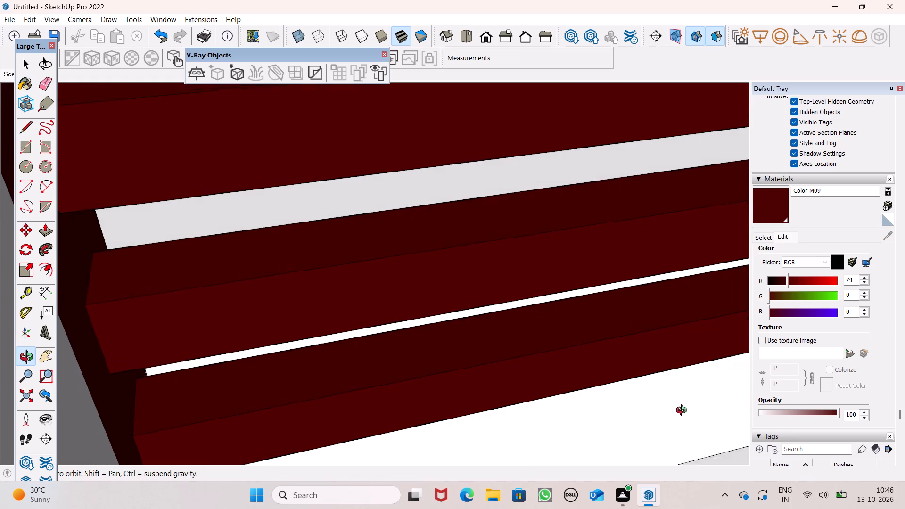
pyautogui.moveTo(683, 411); pyautogui.dragTo(568, 85, button='middle')
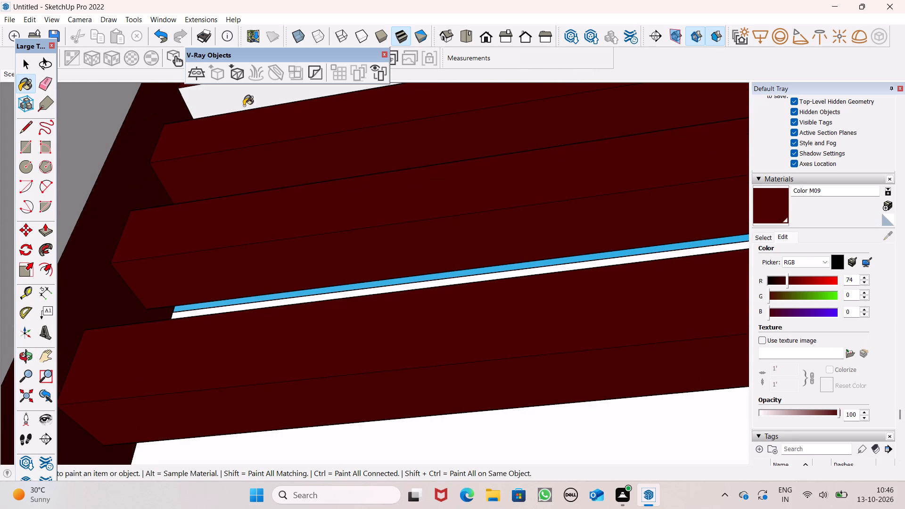
pyautogui.click(226, 104)
# Examine the painted railing from below, then together with the upper façade from the front and from above.
pyautogui.moveTo(290, 222); pyautogui.dragTo(454, 302, button='middle')
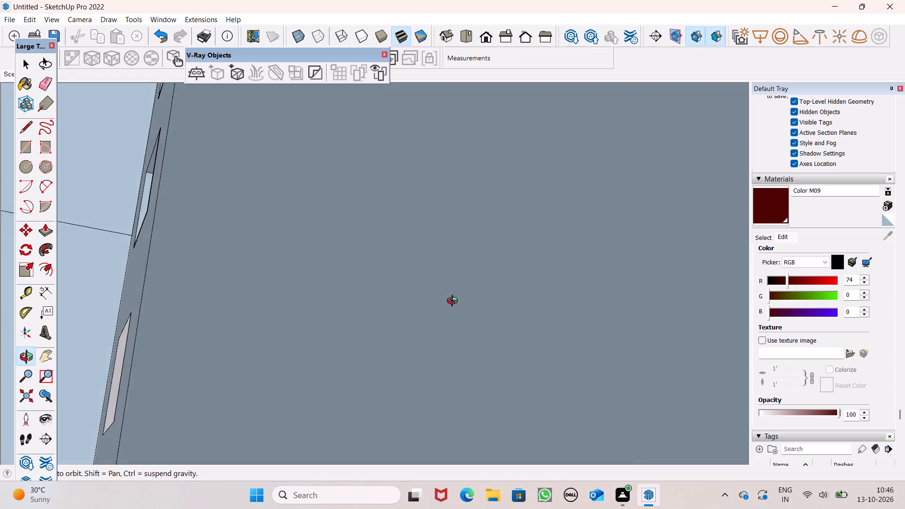
pyautogui.moveTo(454, 302); pyautogui.dragTo(71, 311, button='middle')
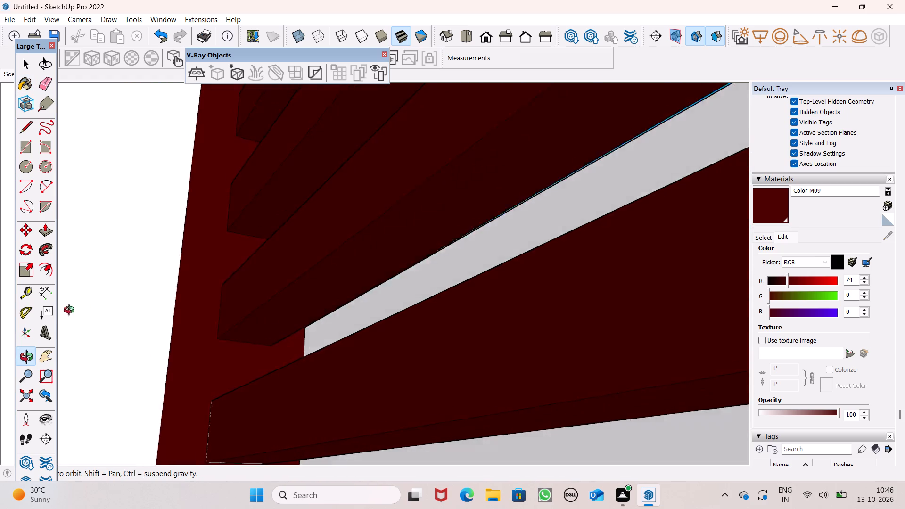
pyautogui.moveTo(71, 311); pyautogui.dragTo(107, 257, button='middle')
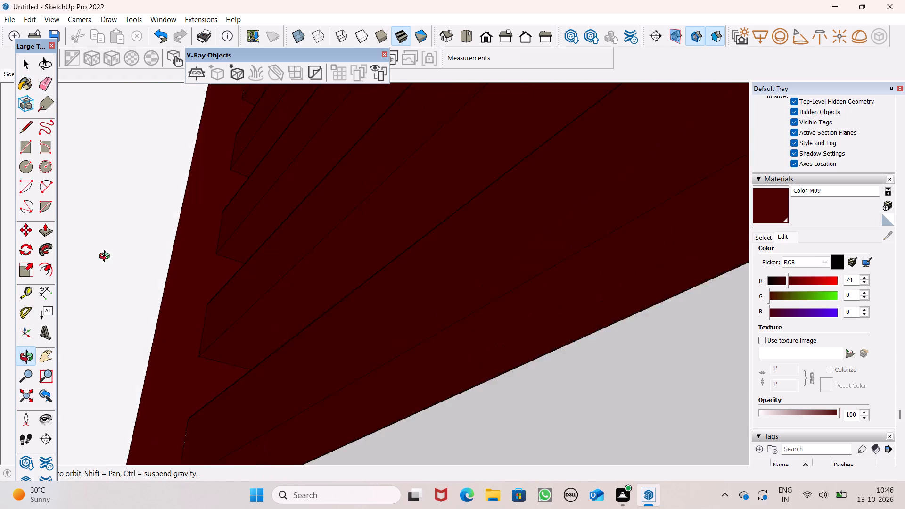
pyautogui.moveTo(107, 257); pyautogui.dragTo(121, 261, button='middle')
pyautogui.scroll(1, 126, 258)
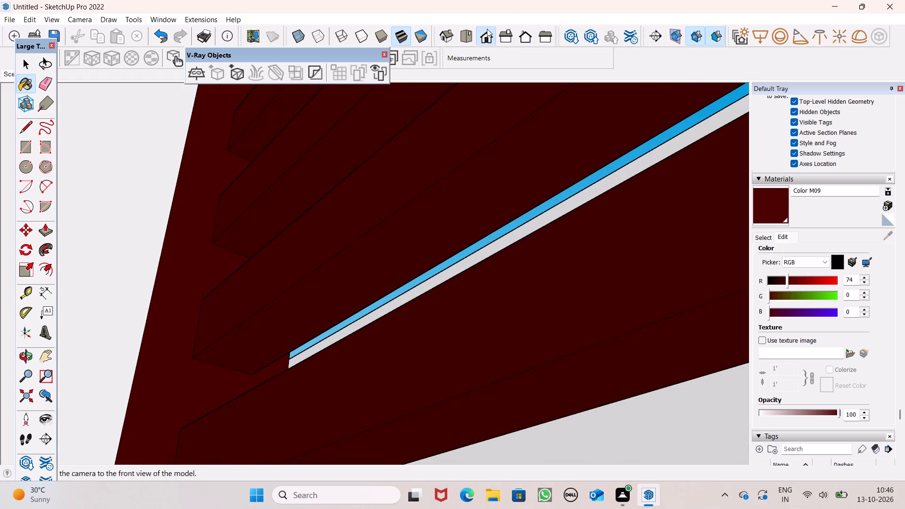
pyautogui.click(487, 29)
pyautogui.scroll(-5, 506, 123)
pyautogui.scroll(-10, 510, 163)
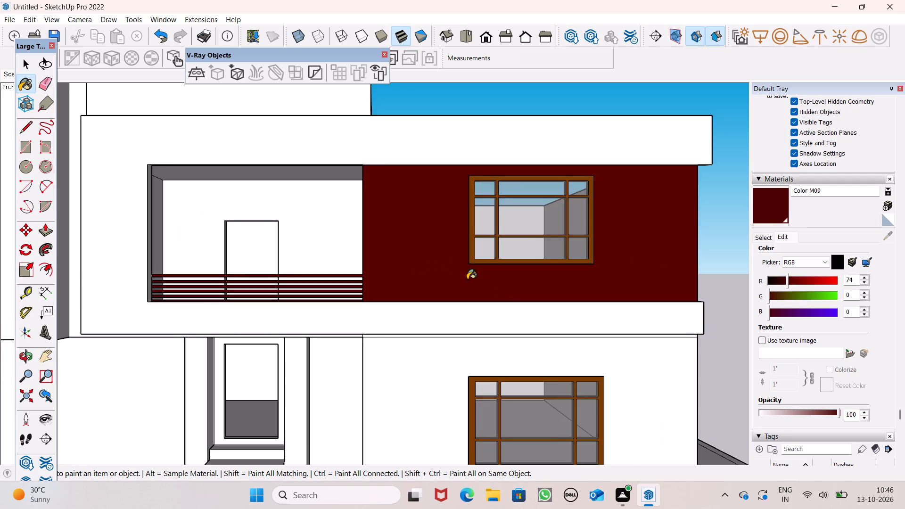
pyautogui.scroll(-1, 458, 273)
pyautogui.moveTo(458, 272); pyautogui.dragTo(494, 392, button='middle')
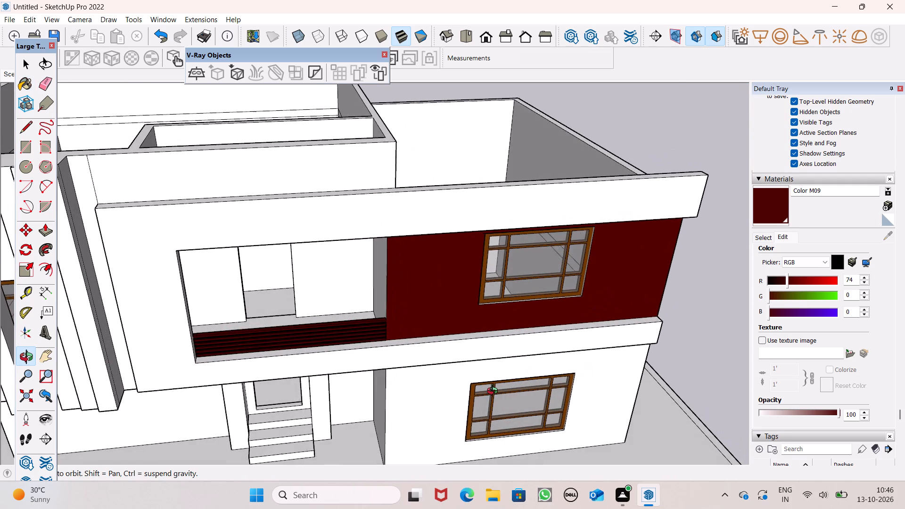
pyautogui.moveTo(494, 392); pyautogui.dragTo(494, 393, button='middle')
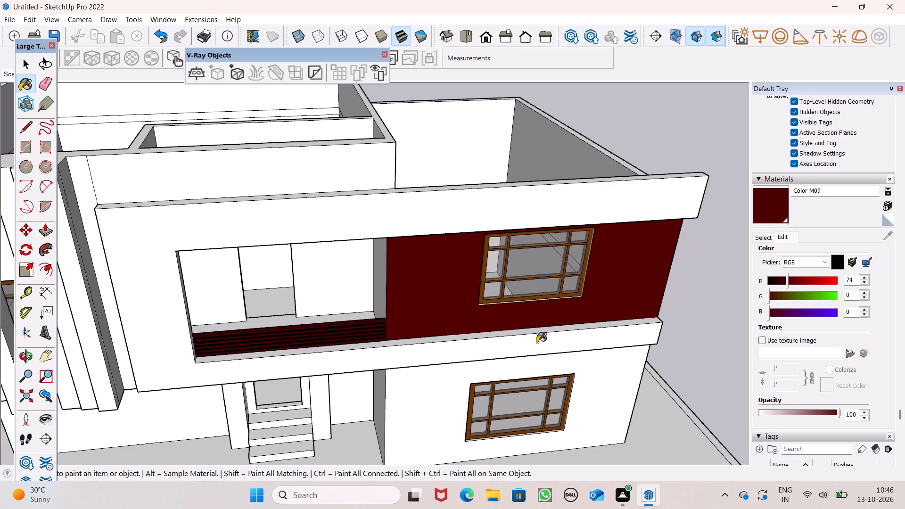
pyautogui.moveTo(648, 368); pyautogui.dragTo(617, 269, button='middle')
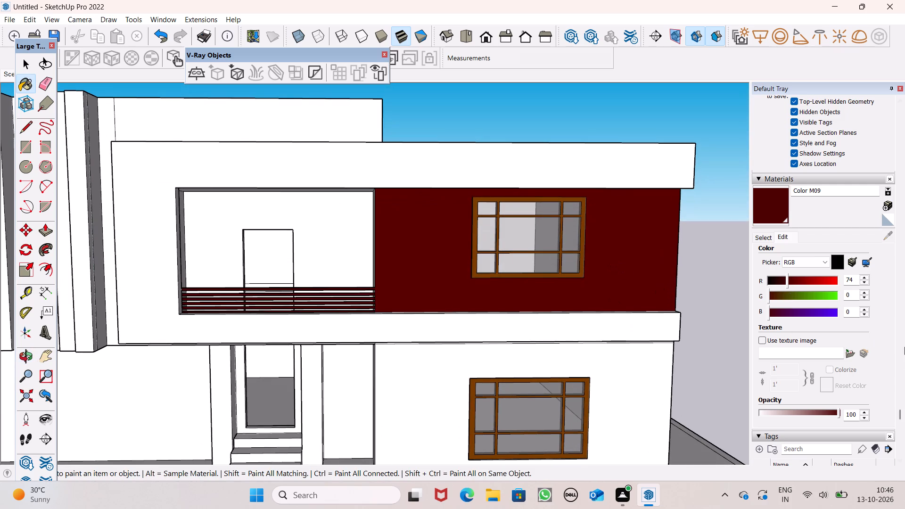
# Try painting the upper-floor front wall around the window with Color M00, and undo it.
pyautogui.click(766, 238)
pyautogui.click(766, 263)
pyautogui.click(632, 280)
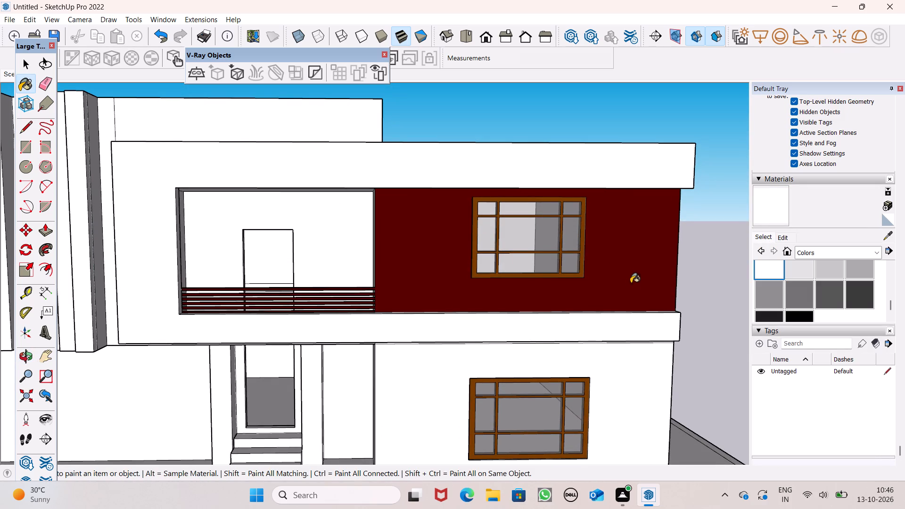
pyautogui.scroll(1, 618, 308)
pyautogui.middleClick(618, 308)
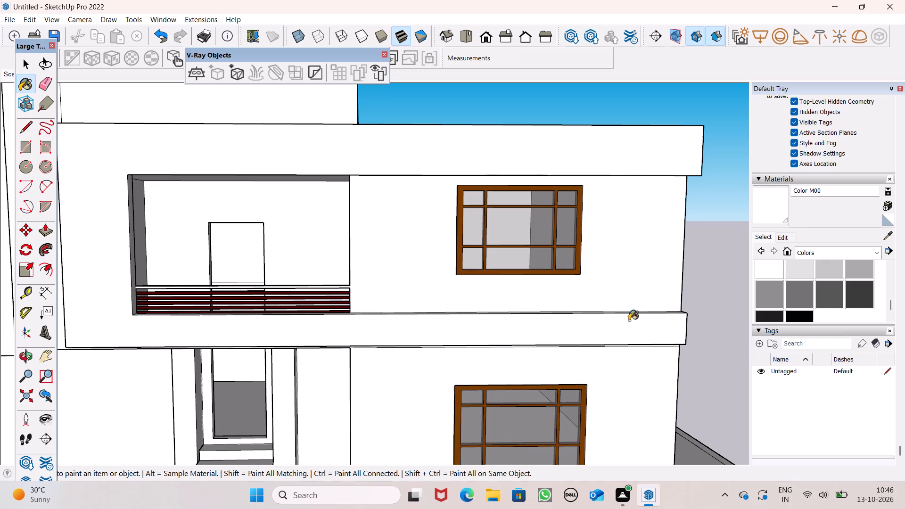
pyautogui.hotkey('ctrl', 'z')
# Draw a short vertical line across the topmost railing bar's end where its street-facing side meets the upper-floor wall.
pyautogui.moveTo(574, 324); pyautogui.dragTo(804, 351, button='middle')
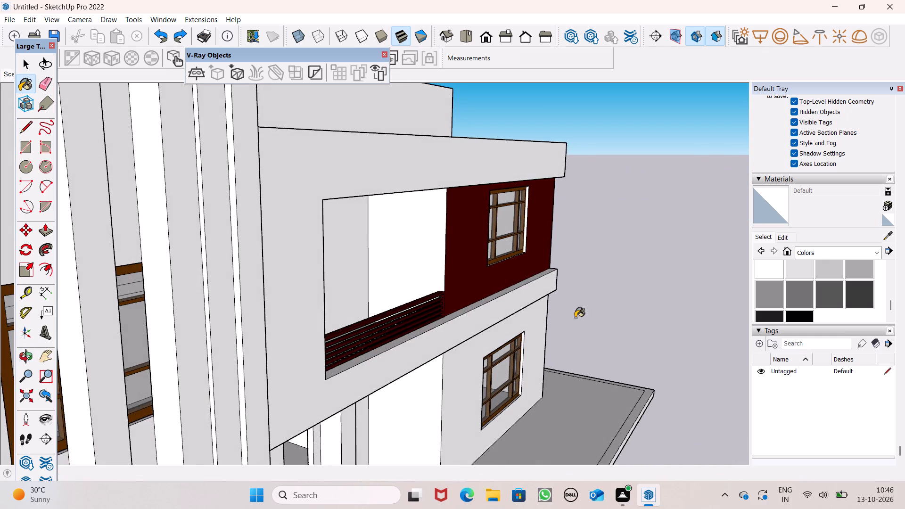
pyautogui.scroll(6, 528, 298)
pyautogui.scroll(8, 387, 312)
pyautogui.scroll(-1, 383, 311)
pyautogui.scroll(3, 383, 311)
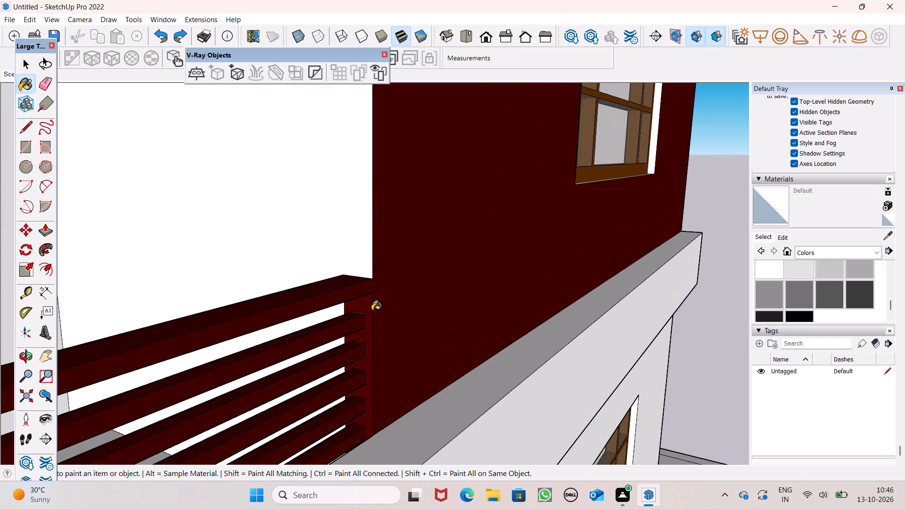
pyautogui.click(30, 131)
pyautogui.scroll(6, 317, 266)
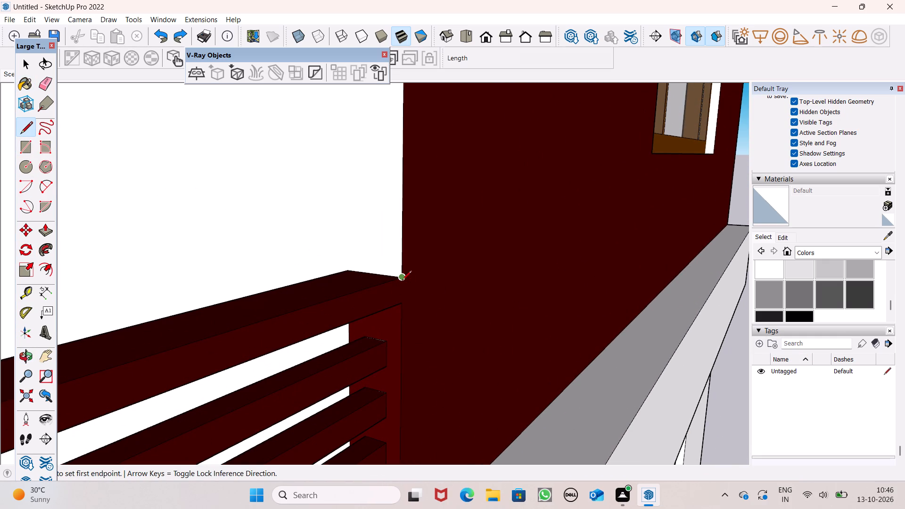
pyautogui.moveTo(403, 276); pyautogui.dragTo(403, 296)
pyautogui.click(405, 301)
# Paint the upper-floor front wall around the window with Color M00 from the Colors collection.
pyautogui.scroll(-3, 388, 227)
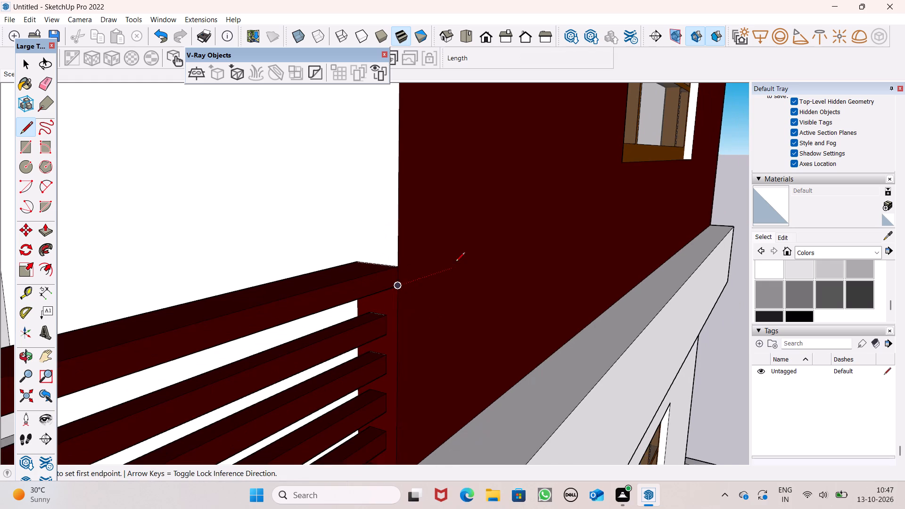
pyautogui.scroll(-2, 455, 262)
pyautogui.moveTo(472, 353); pyautogui.dragTo(410, 453, button='middle')
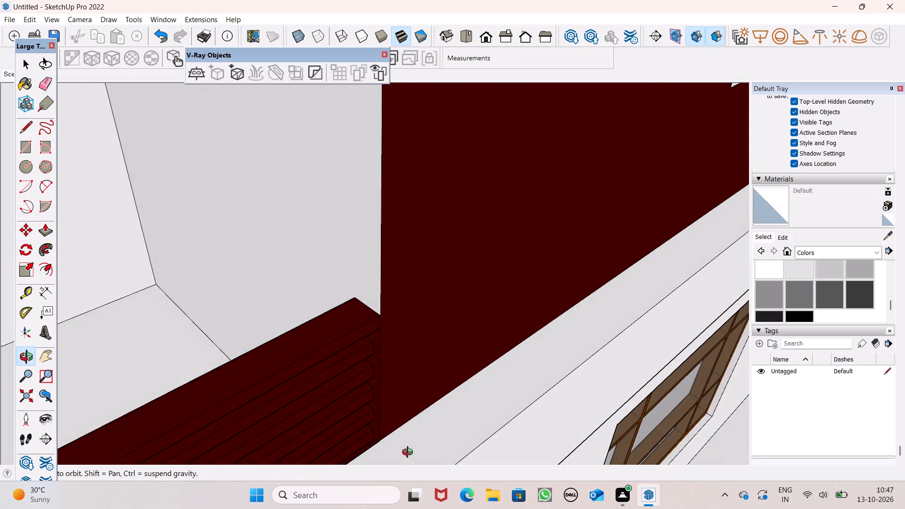
pyautogui.moveTo(410, 453); pyautogui.dragTo(411, 443, button='middle')
pyautogui.click(760, 257)
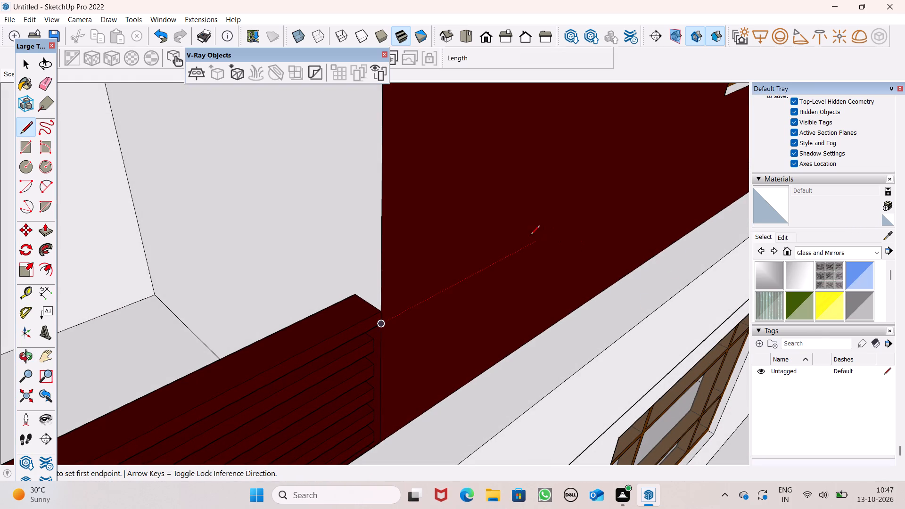
pyautogui.scroll(1, 832, 287)
pyautogui.scroll(1, 818, 347)
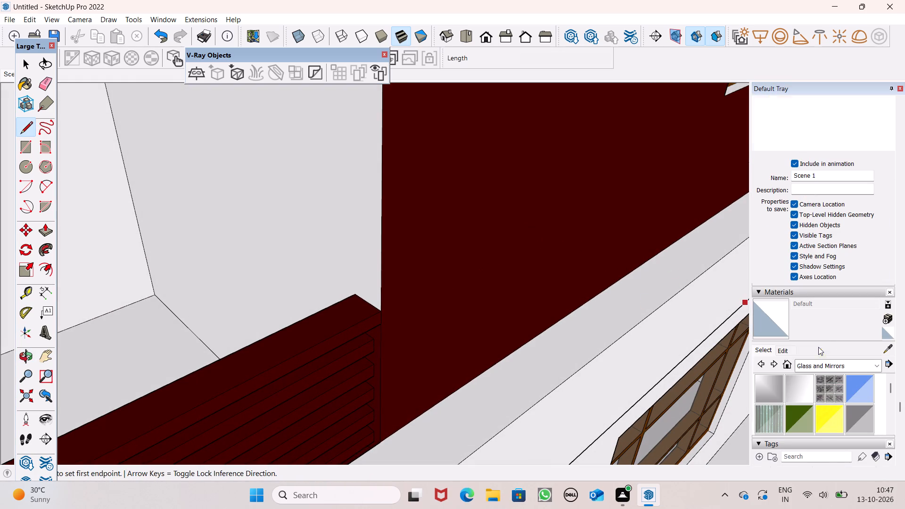
pyautogui.click(833, 366)
pyautogui.click(810, 241)
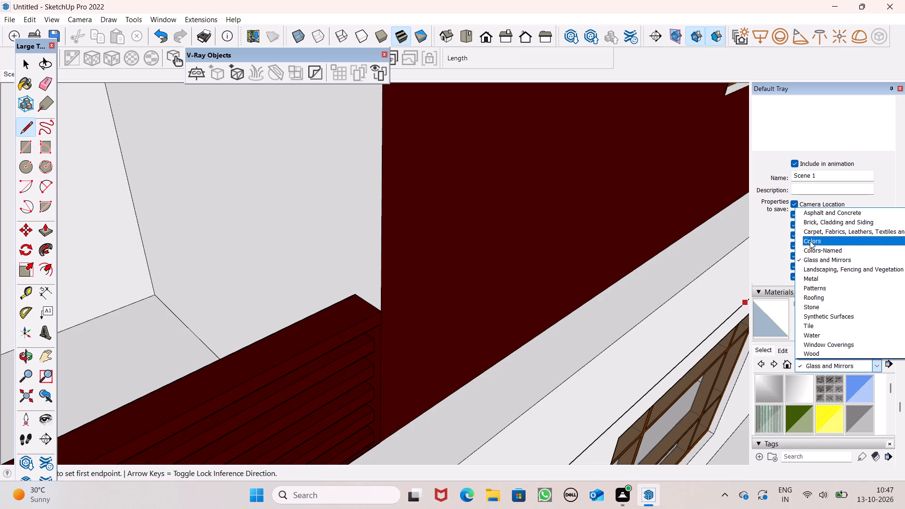
pyautogui.scroll(-3, 778, 386)
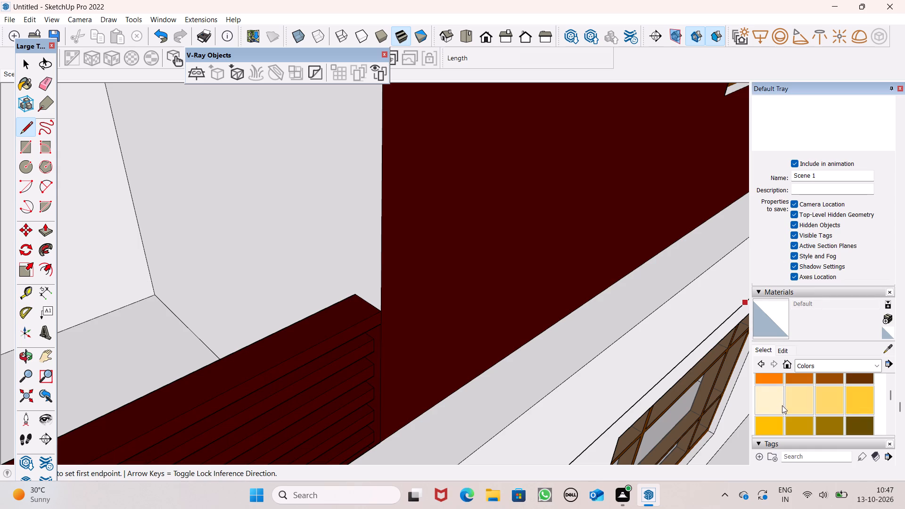
pyautogui.scroll(8, 784, 404)
pyautogui.scroll(-2, 811, 410)
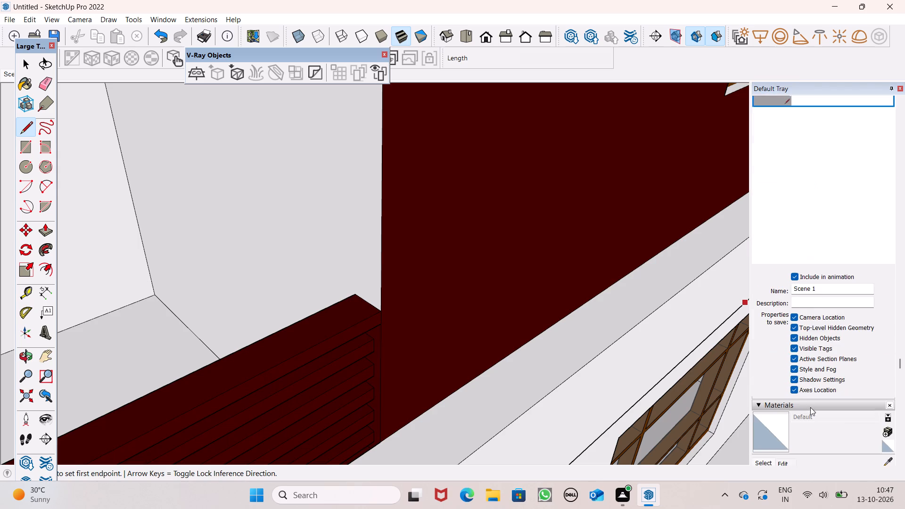
pyautogui.scroll(-16, 810, 407)
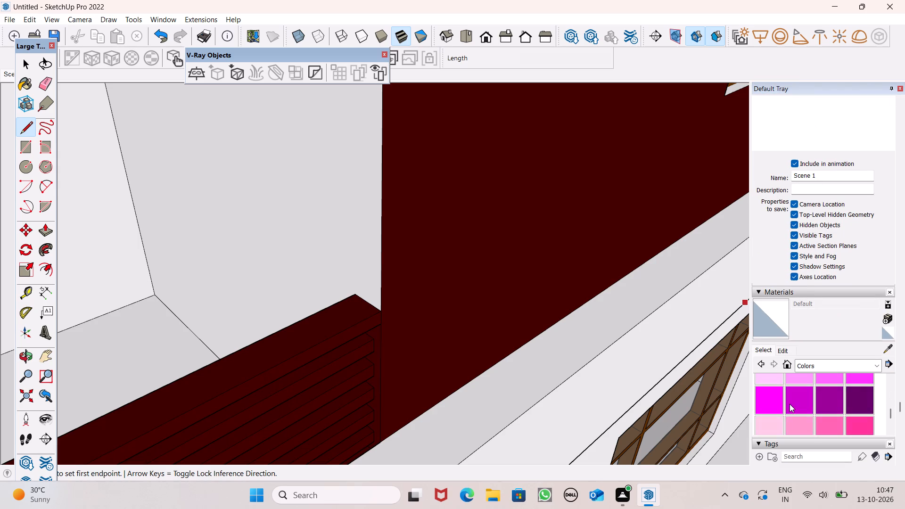
pyautogui.scroll(-1, 787, 403)
pyautogui.scroll(2, 772, 395)
pyautogui.scroll(-1, 765, 419)
pyautogui.click(763, 383)
pyautogui.click(496, 297)
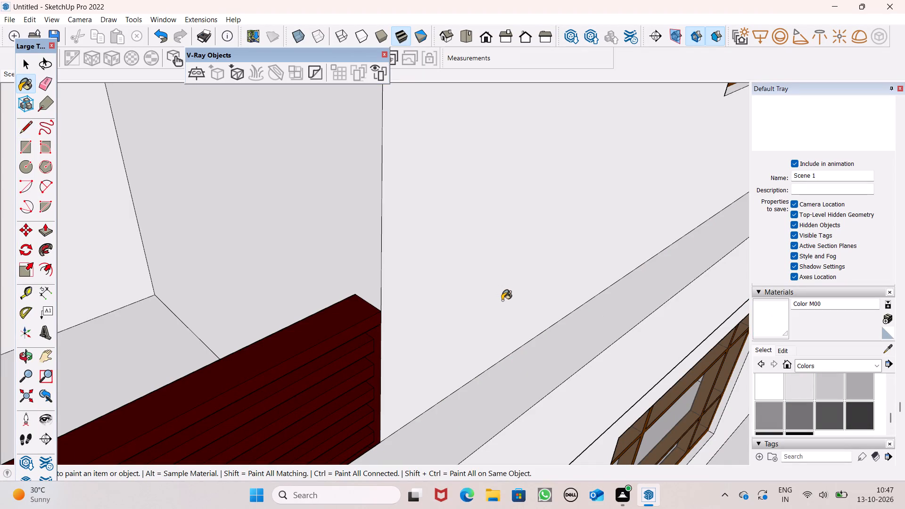
# Examine the repainted upper-floor wall and balcony railing up close, and the whole front façade from several angles.
pyautogui.moveTo(507, 306); pyautogui.dragTo(357, 242, button='middle')
pyautogui.scroll(-4, 370, 247)
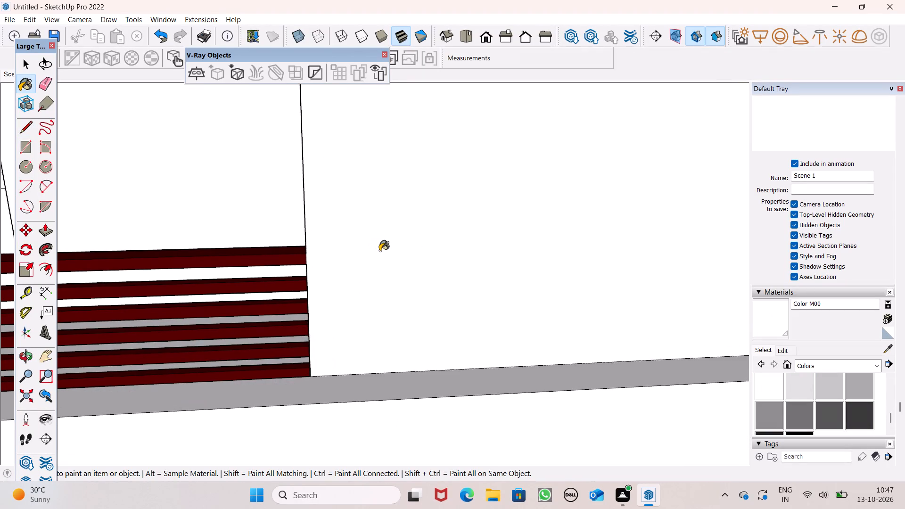
pyautogui.scroll(-20, 380, 252)
pyautogui.moveTo(479, 254); pyautogui.dragTo(482, 187, button='middle')
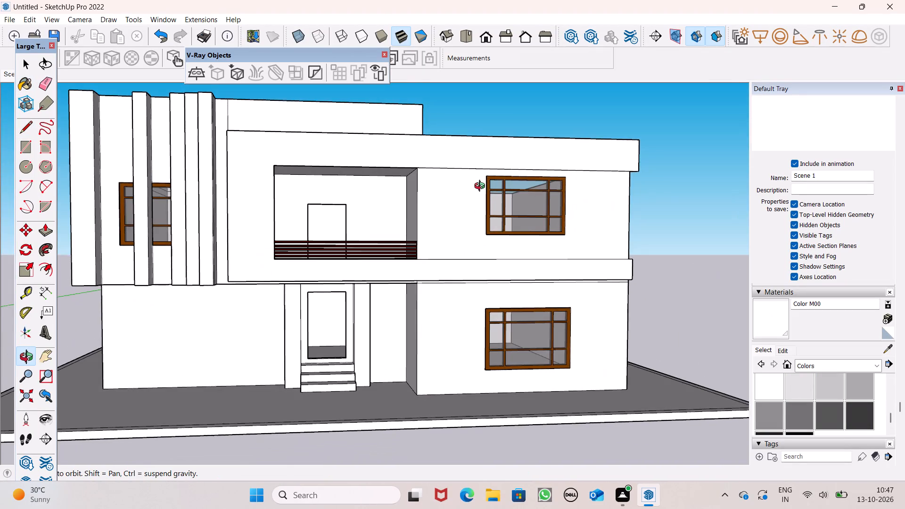
pyautogui.moveTo(482, 187); pyautogui.dragTo(461, 205, button='middle')
pyautogui.scroll(1, 466, 212)
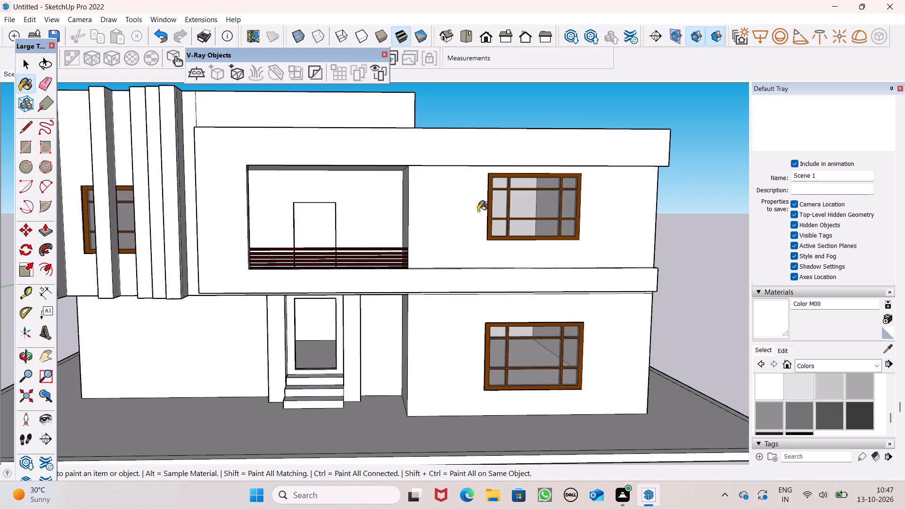
pyautogui.moveTo(512, 187); pyautogui.dragTo(512, 194, button='middle')
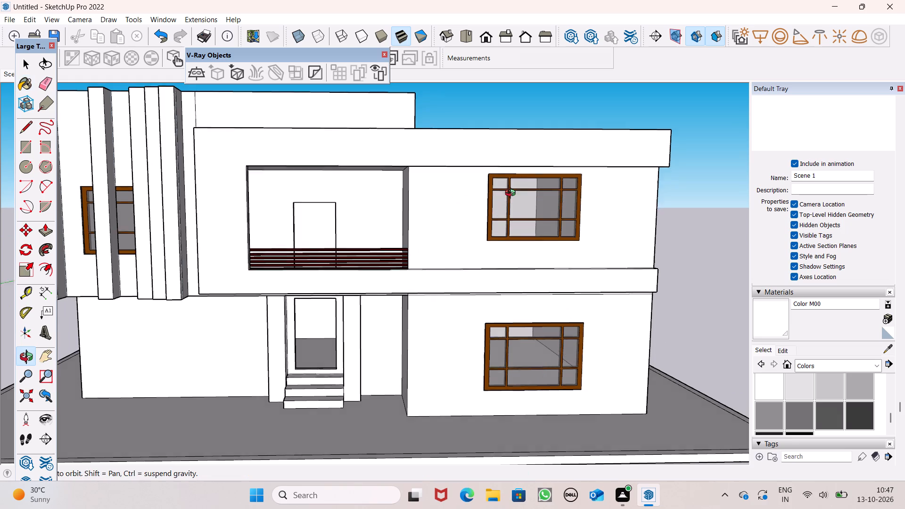
pyautogui.moveTo(512, 194); pyautogui.dragTo(486, 266, button='middle')
pyautogui.scroll(5, 400, 258)
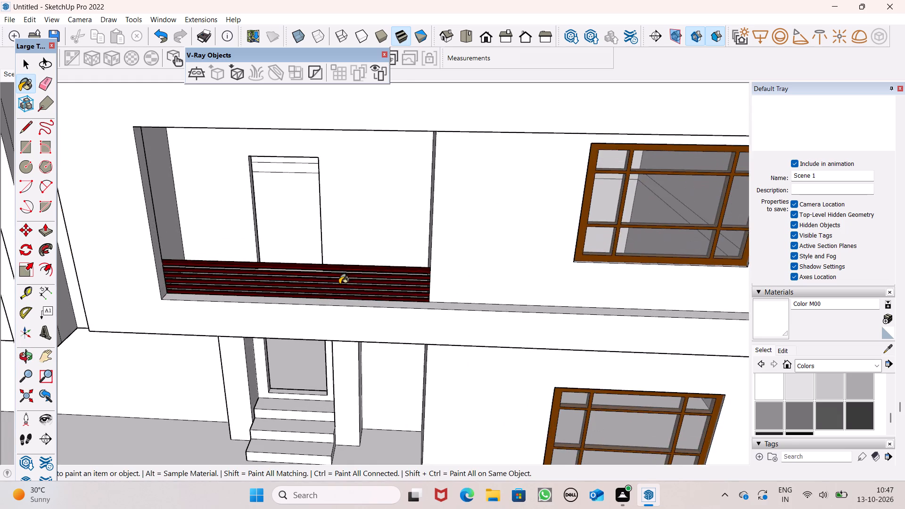
pyautogui.moveTo(342, 287); pyautogui.dragTo(325, 183, button='middle')
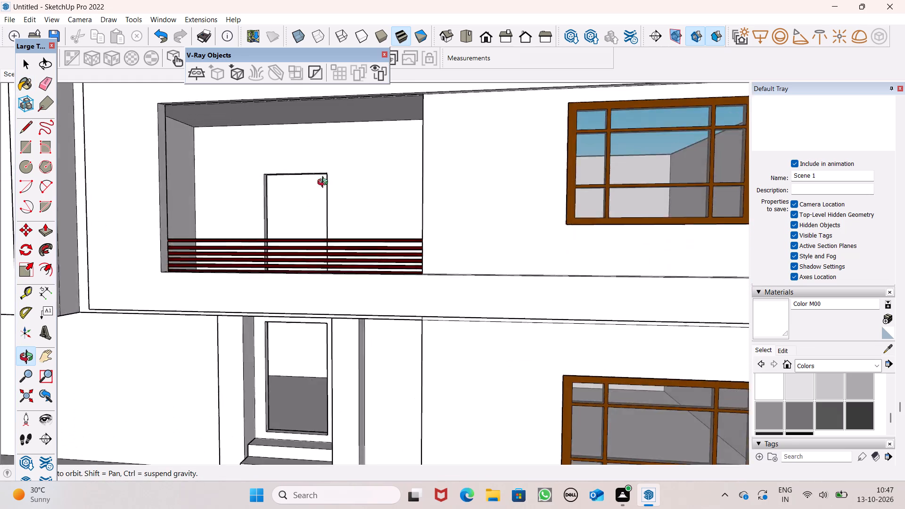
pyautogui.moveTo(325, 183); pyautogui.dragTo(351, 208, button='middle')
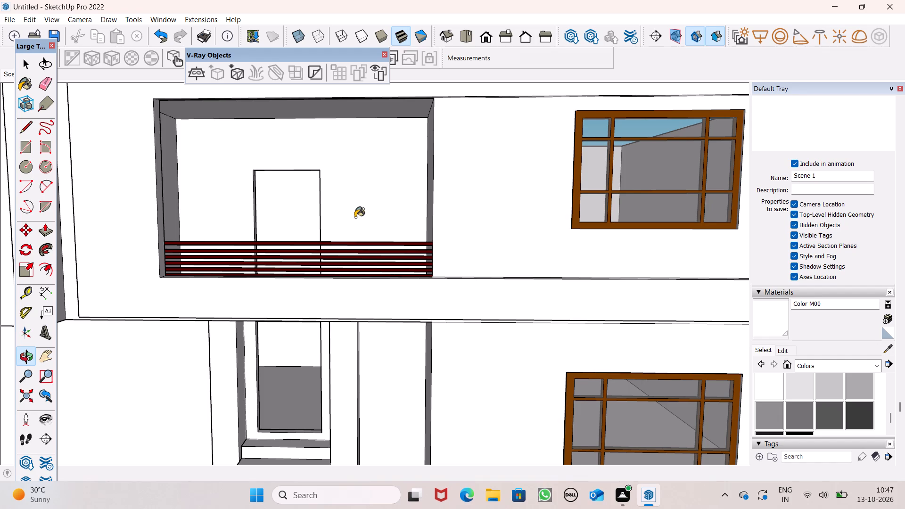
pyautogui.press('space')
pyautogui.scroll(-2, 356, 217)
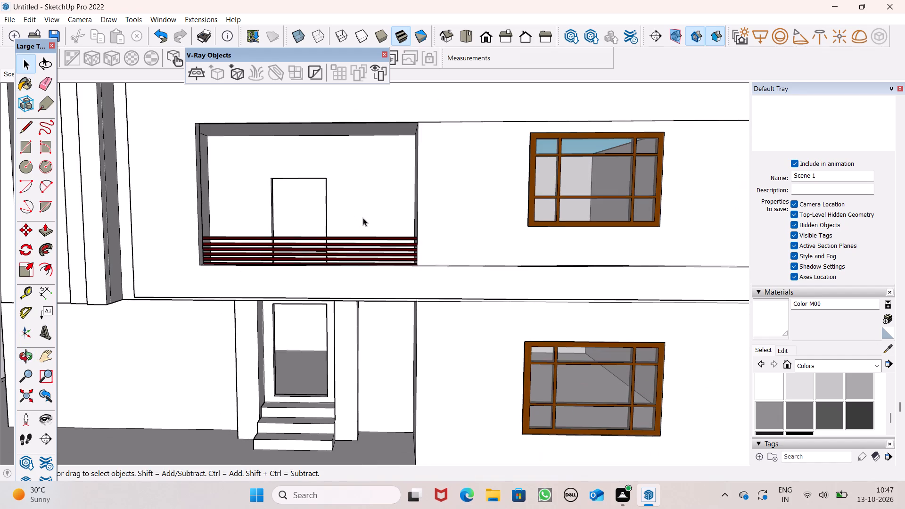
pyautogui.scroll(-13, 365, 216)
pyautogui.moveTo(367, 212); pyautogui.dragTo(375, 267, button='middle')
pyautogui.scroll(1, 372, 218)
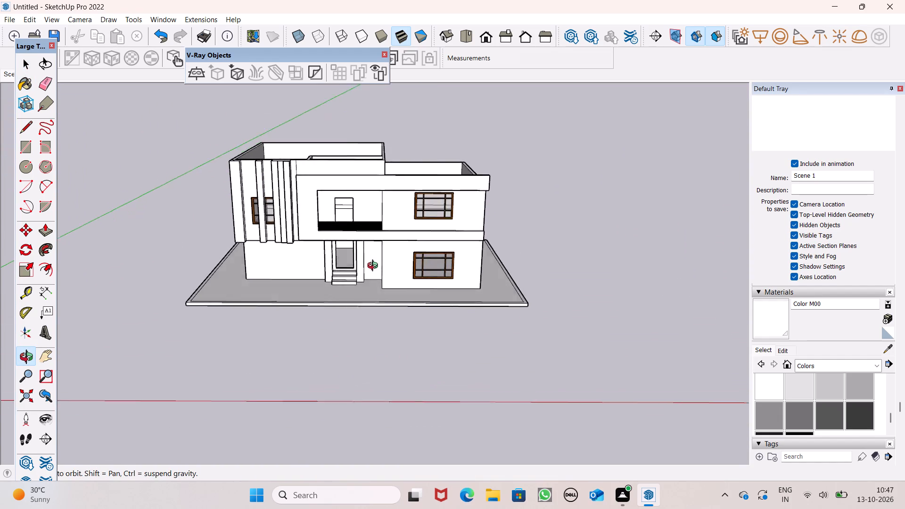
pyautogui.moveTo(375, 267); pyautogui.dragTo(369, 271, button='middle')
pyautogui.scroll(4, 360, 216)
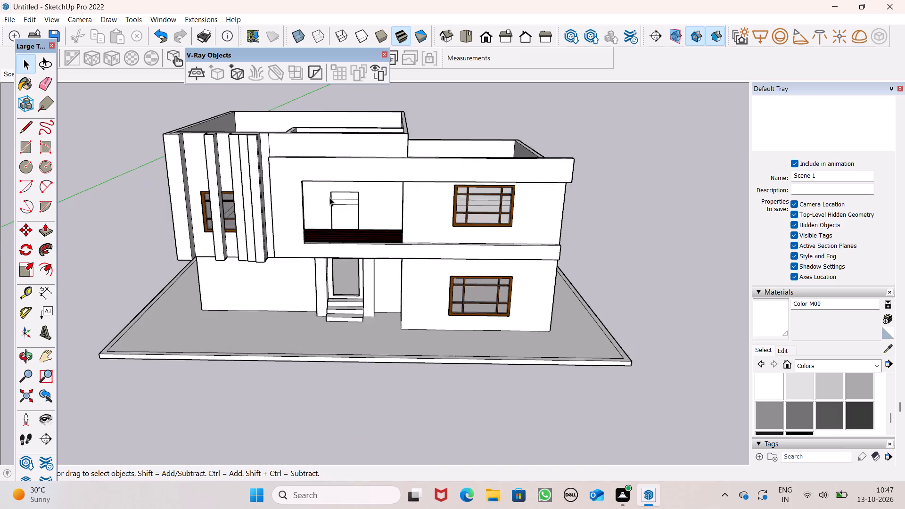
pyautogui.scroll(2, 329, 197)
pyautogui.scroll(-3, 329, 209)
pyautogui.moveTo(386, 248); pyautogui.dragTo(389, 203, button='middle')
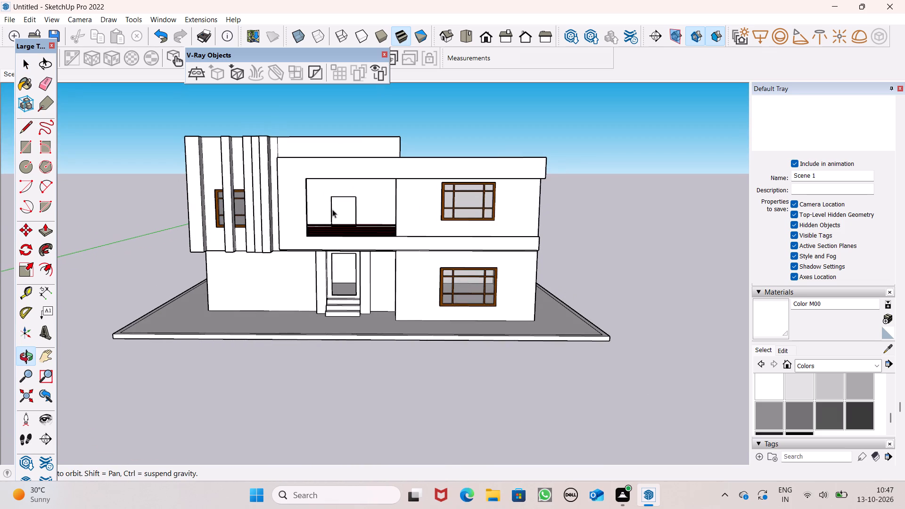
# Draw an upright 4' by 7' rectangle in the open area beside the house.
pyautogui.click(25, 145)
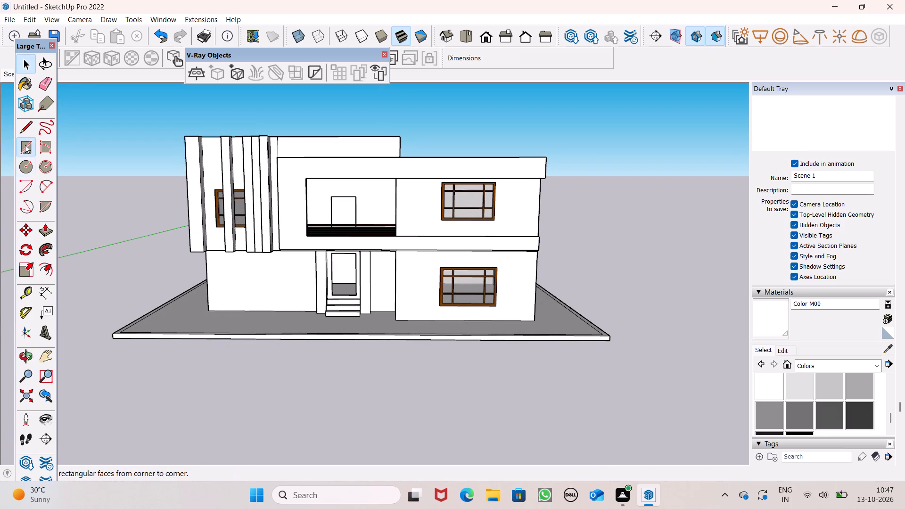
pyautogui.scroll(1, 90, 257)
pyautogui.scroll(-3, 90, 259)
pyautogui.scroll(-6, 164, 297)
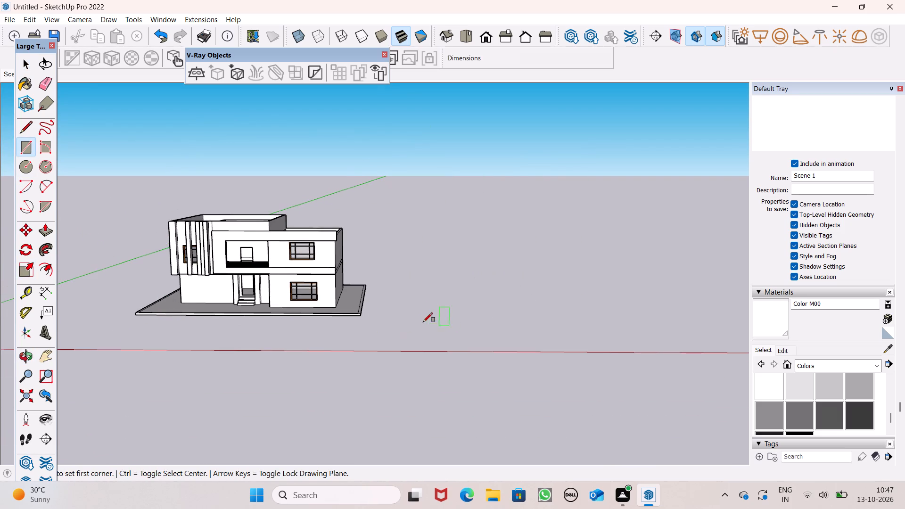
pyautogui.scroll(4, 420, 320)
pyautogui.click(399, 281)
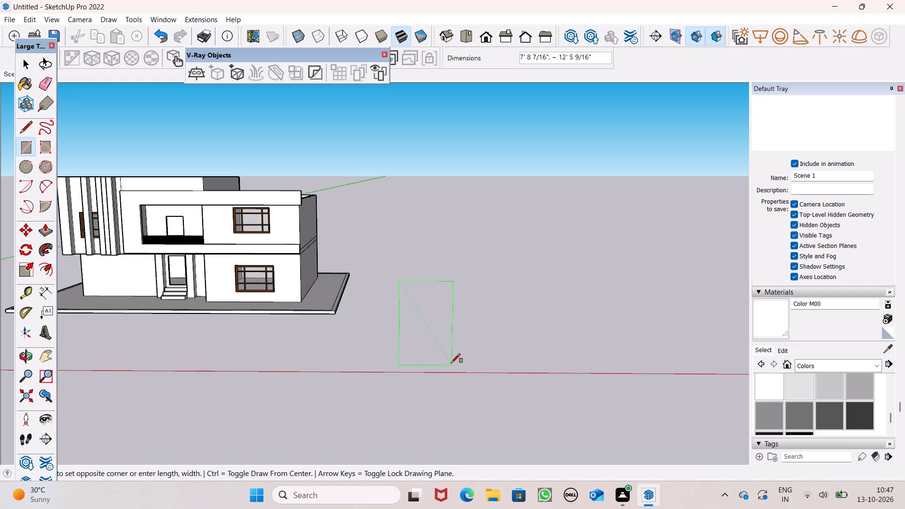
pyautogui.press('4')
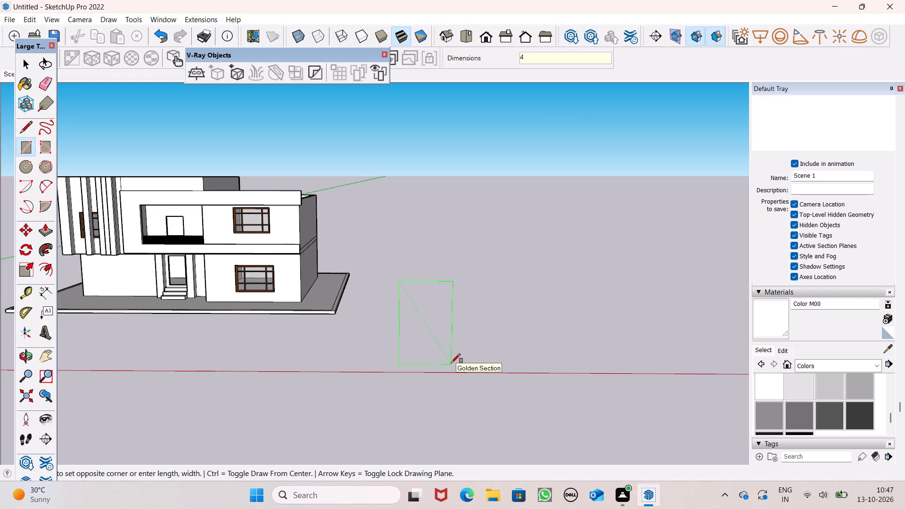
pyautogui.press("'")
pyautogui.press(',')
pyautogui.press('7')
pyautogui.press("'")
pyautogui.press('Return')
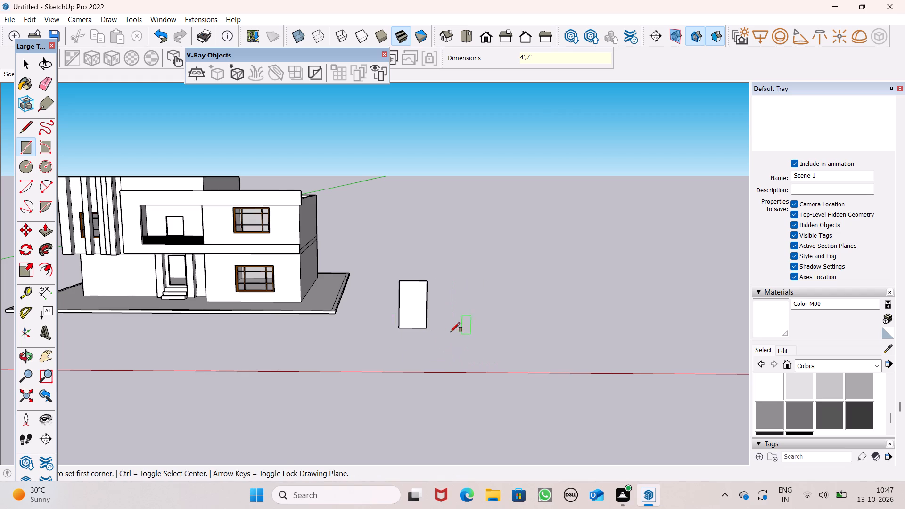
# Offset the upright rectangle's outline inward to form a narrow frame border.
pyautogui.click(48, 273)
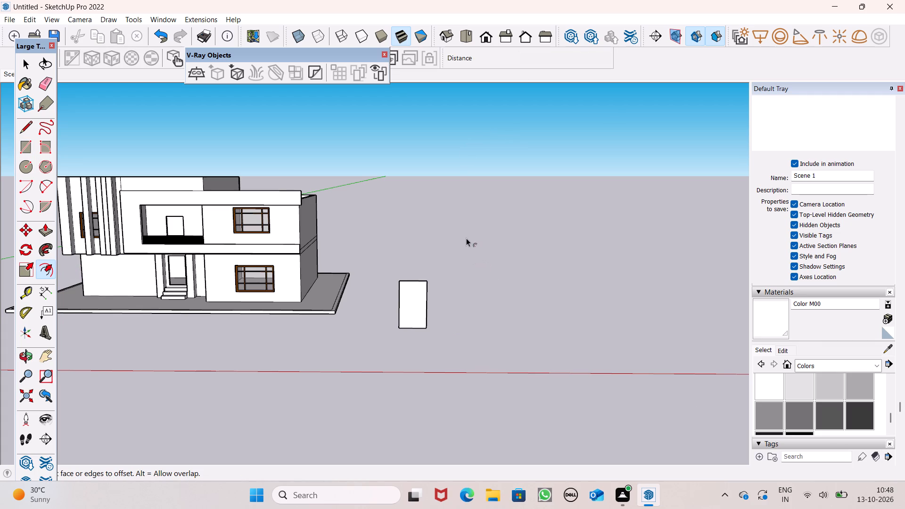
pyautogui.scroll(7, 400, 302)
pyautogui.click(418, 269)
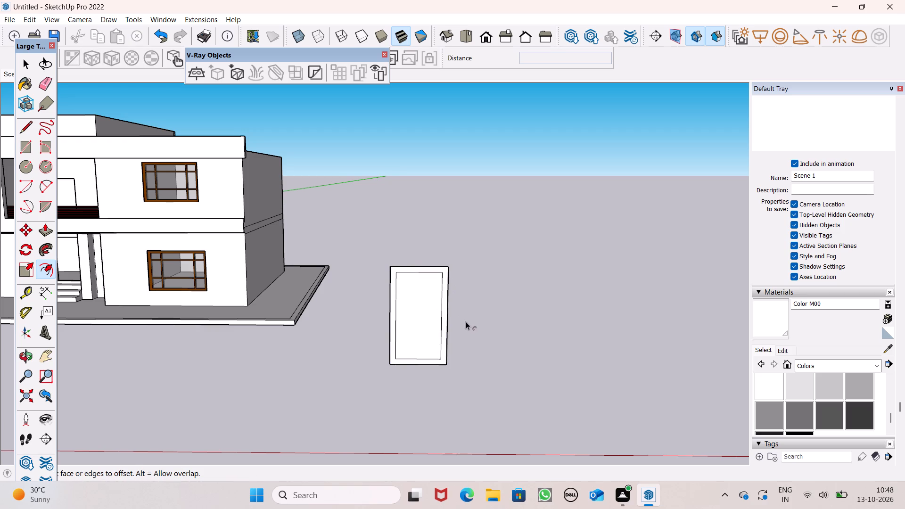
# Draw a narrow vertical strip about 6' 2" tall down the middle of the inner panel, from its top edge to its bottom edge.
pyautogui.scroll(3, 465, 341)
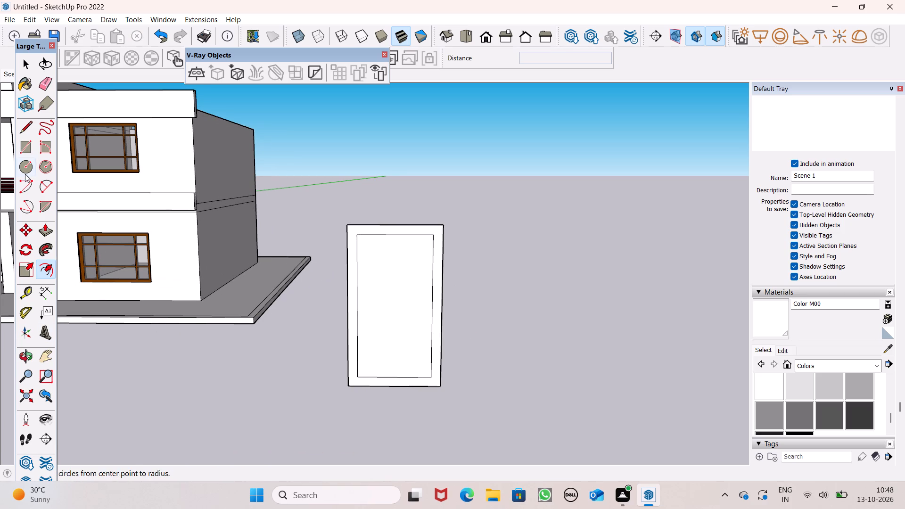
pyautogui.click(32, 143)
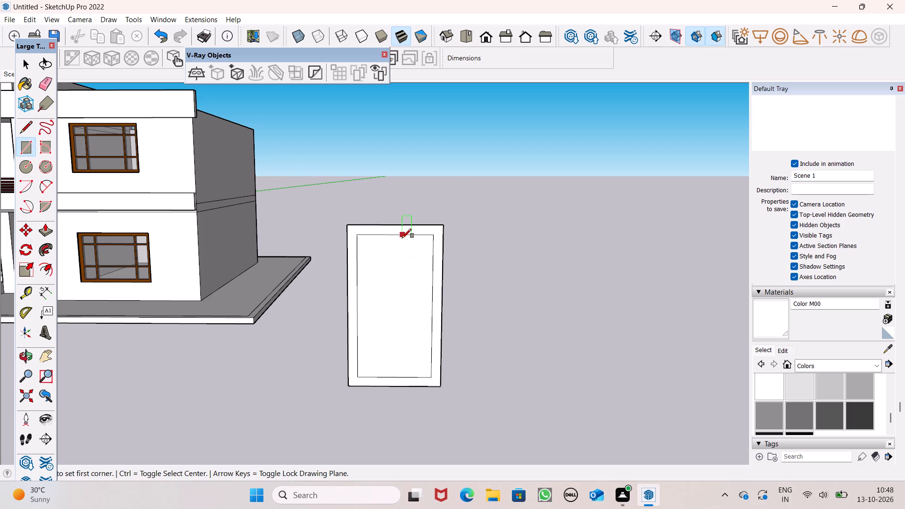
pyautogui.scroll(5, 400, 240)
pyautogui.click(385, 230)
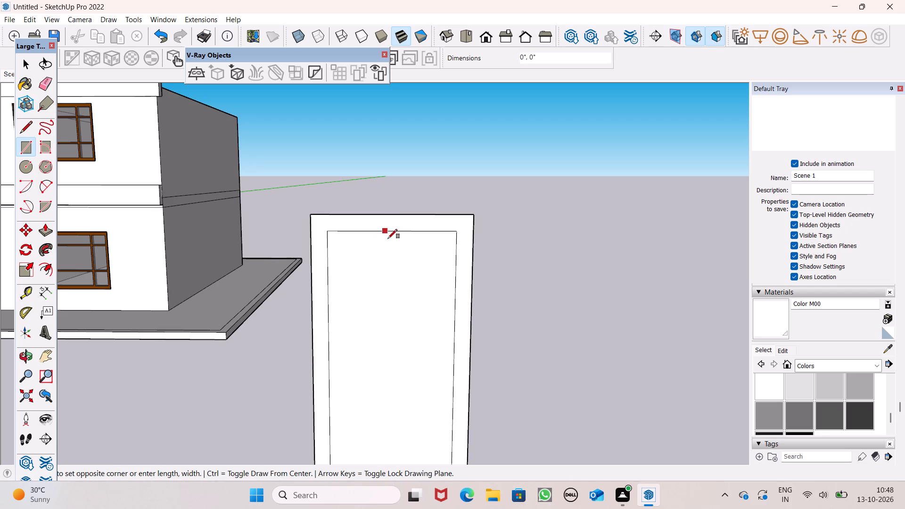
pyautogui.scroll(-4, 394, 251)
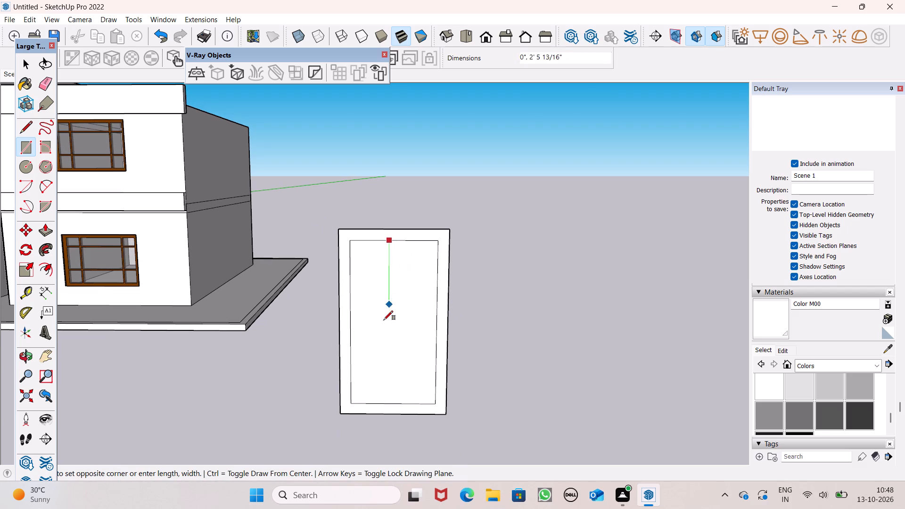
pyautogui.scroll(5, 400, 396)
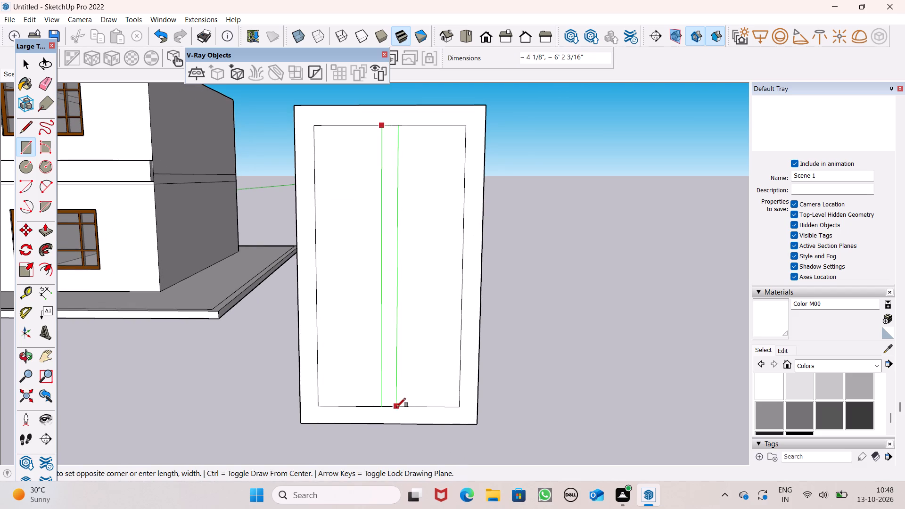
pyautogui.click(392, 403)
pyautogui.scroll(-4, 411, 328)
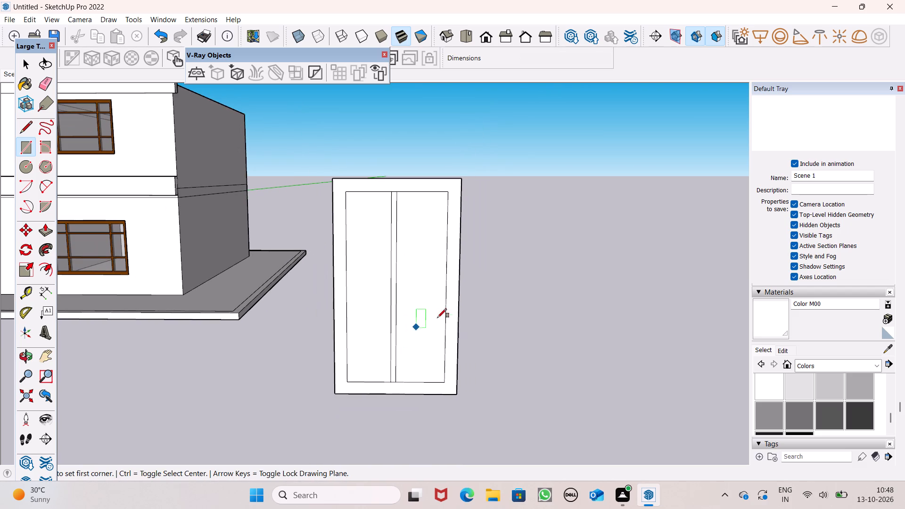
pyautogui.press('space')
pyautogui.scroll(3, 401, 272)
pyautogui.scroll(-1, 401, 272)
pyautogui.scroll(1, 401, 272)
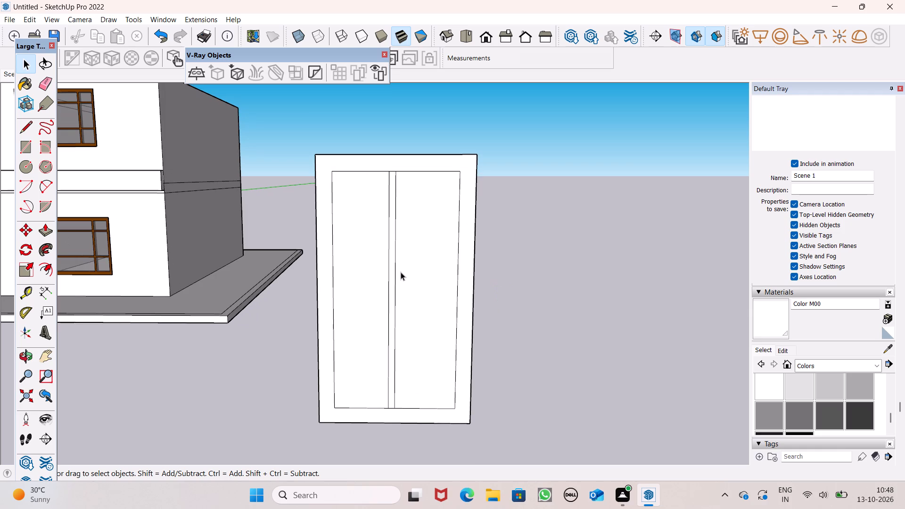
# Undo the vertical strip drawn down the middle of the door's inner panel.
pyautogui.hotkey('ctrl', 'z')
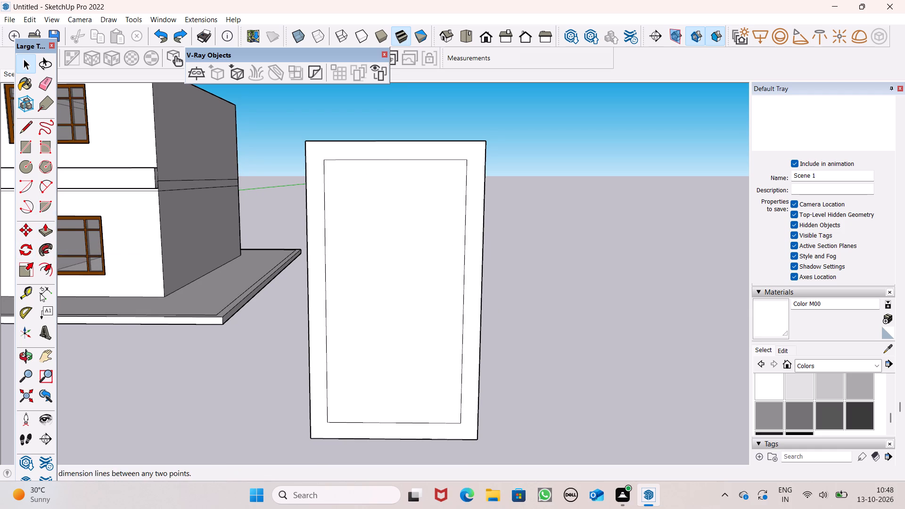
# Draw a vertical strip about 11/16" wide and 6' 2" tall just inside the inner panel's left edge, spanning its full height.
pyautogui.click(25, 297)
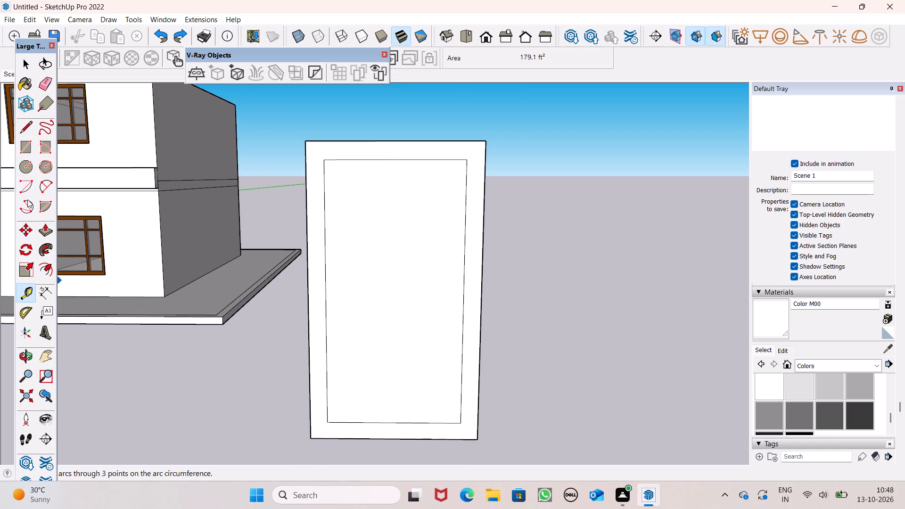
pyautogui.click(32, 148)
pyautogui.scroll(3, 318, 164)
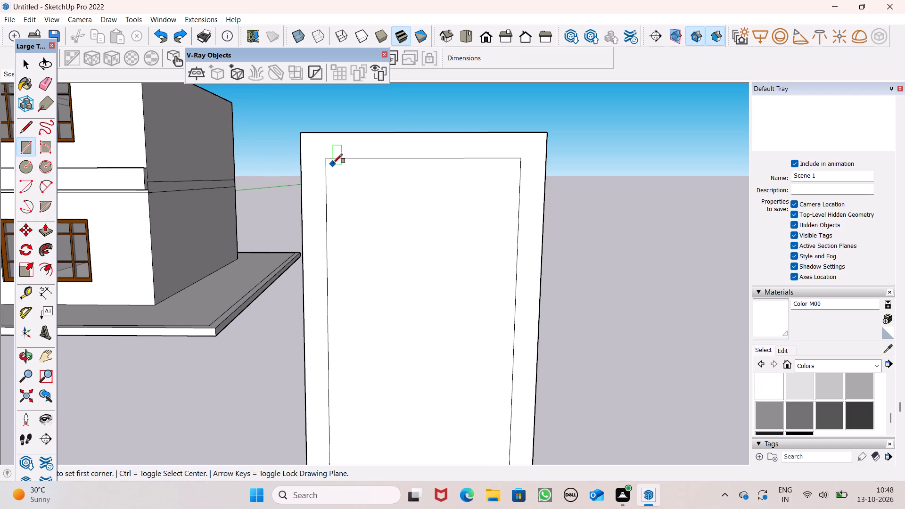
pyautogui.click(333, 158)
pyautogui.scroll(-6, 334, 181)
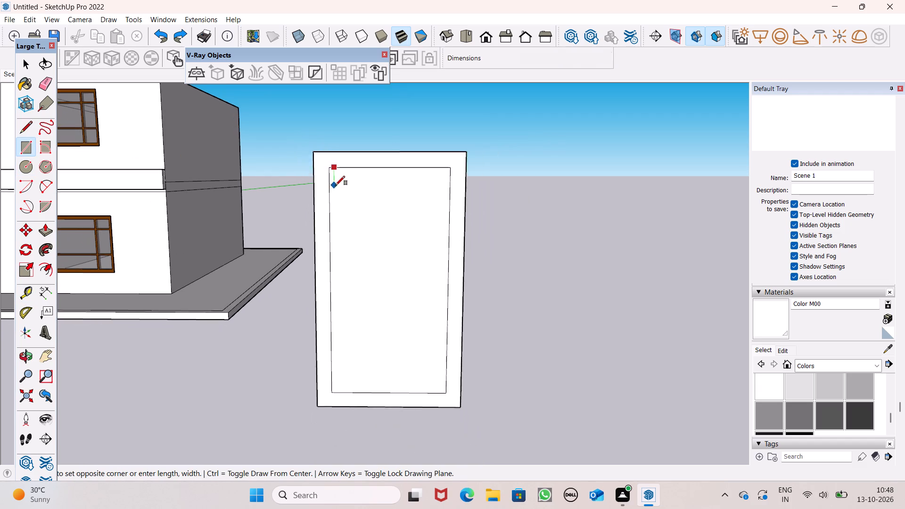
pyautogui.scroll(3, 338, 376)
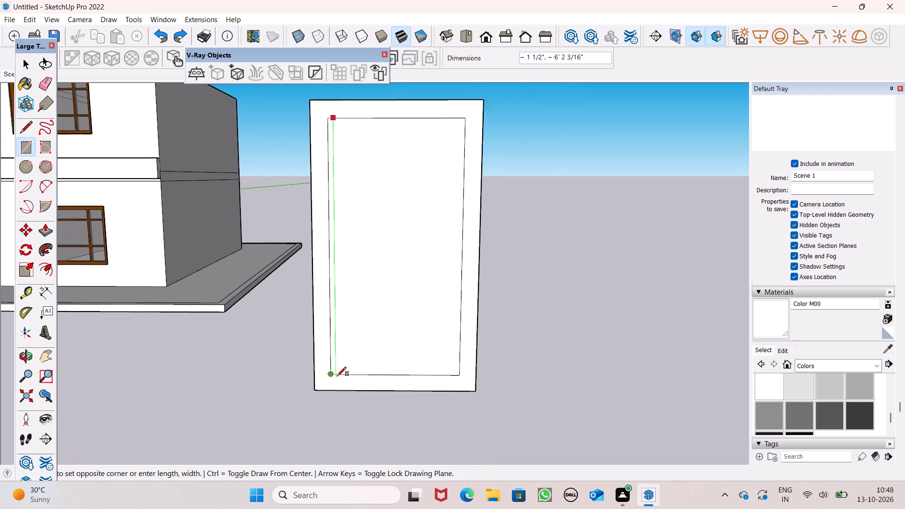
pyautogui.scroll(11, 337, 376)
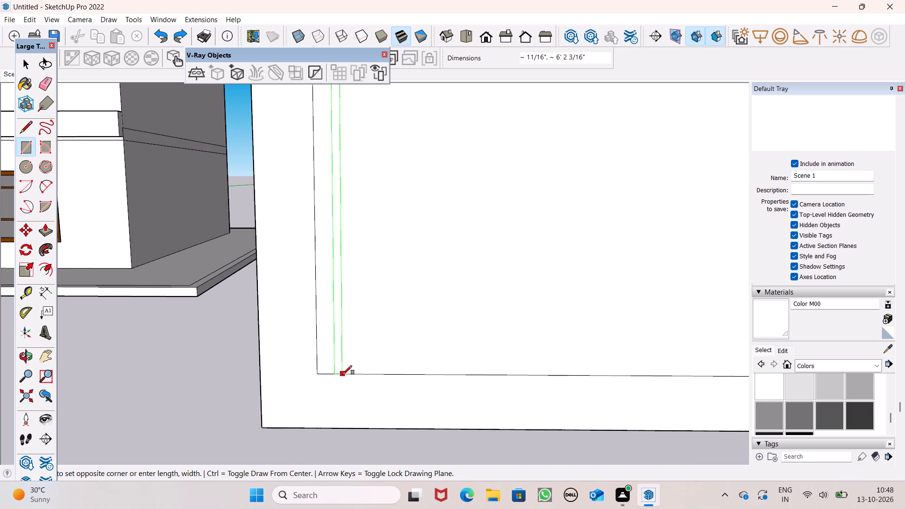
pyautogui.click(344, 373)
pyautogui.scroll(-13, 290, 361)
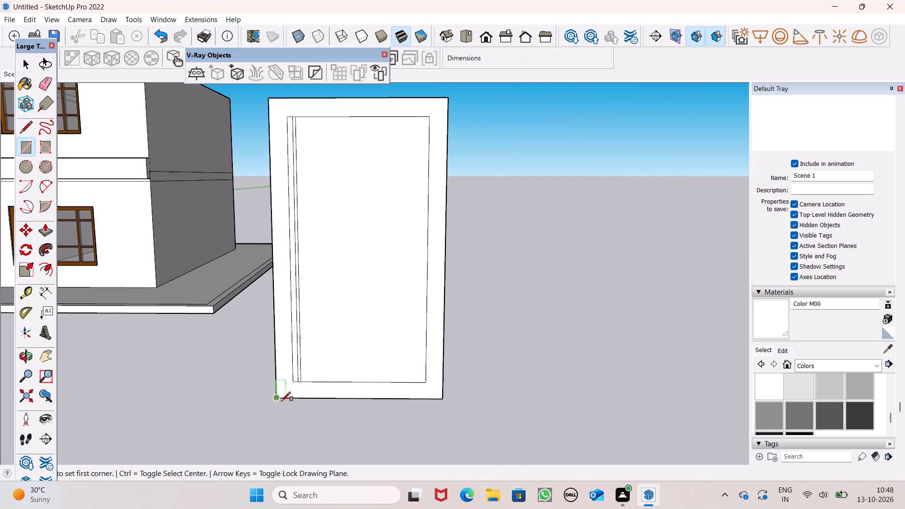
pyautogui.scroll(6, 429, 118)
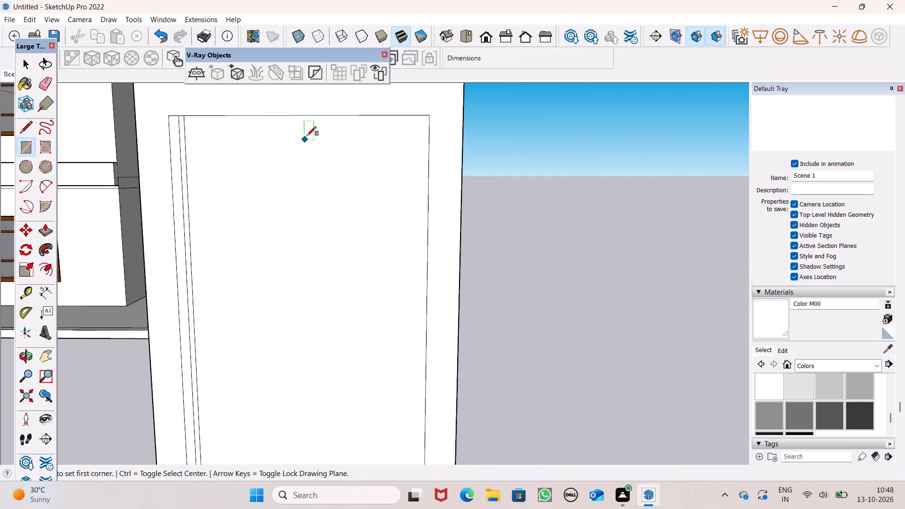
pyautogui.scroll(-3, 308, 133)
# Copy the narrow left strip horizontally about 2' 10" across the inner panel, placing the copy just inside its right edge.
pyautogui.press('space')
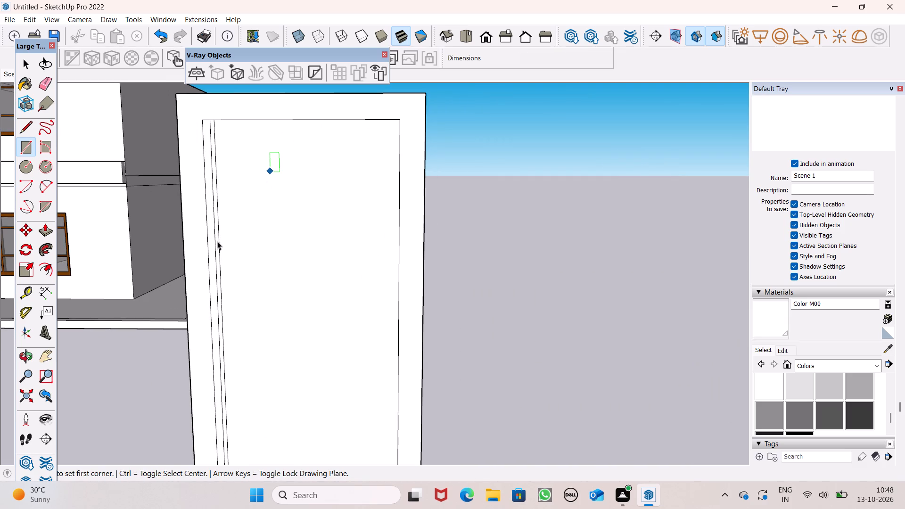
pyautogui.doubleClick(217, 239)
pyautogui.click(465, 278)
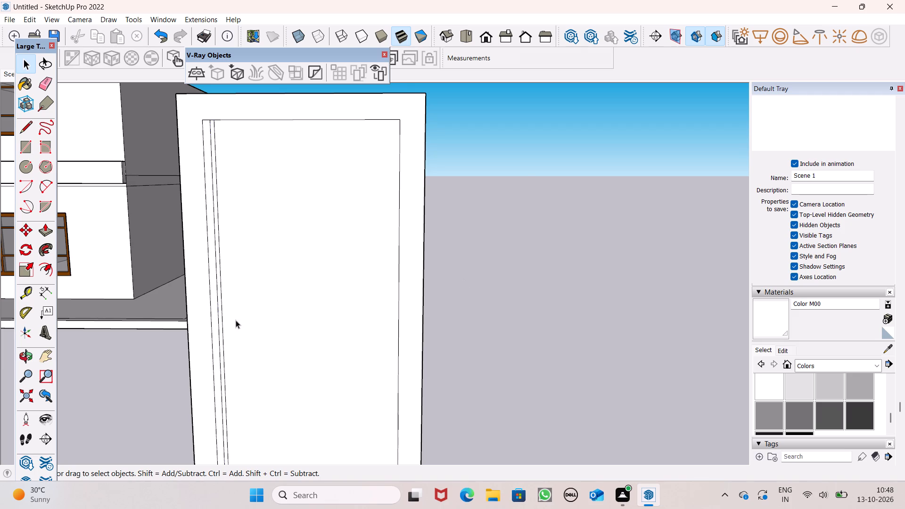
pyautogui.scroll(4, 230, 320)
pyautogui.doubleClick(215, 327)
pyautogui.doubleClick(217, 321)
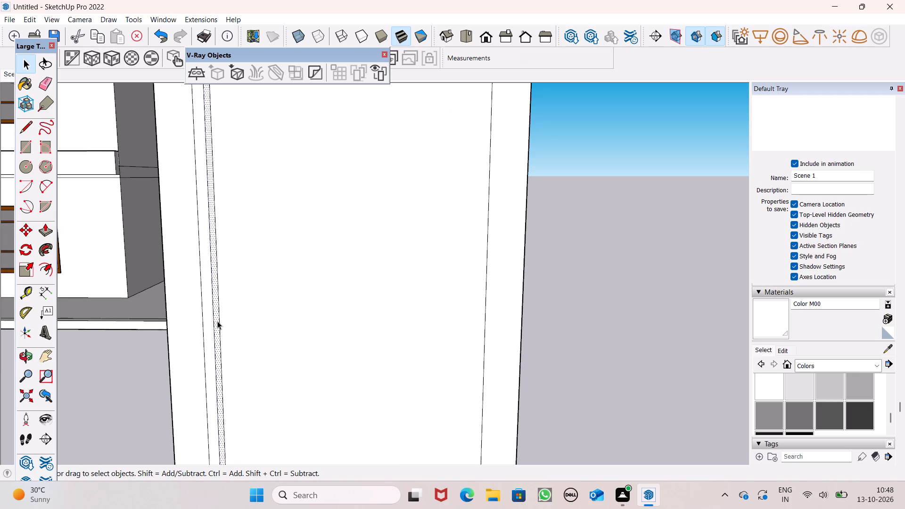
pyautogui.scroll(-6, 220, 319)
pyautogui.press('m')
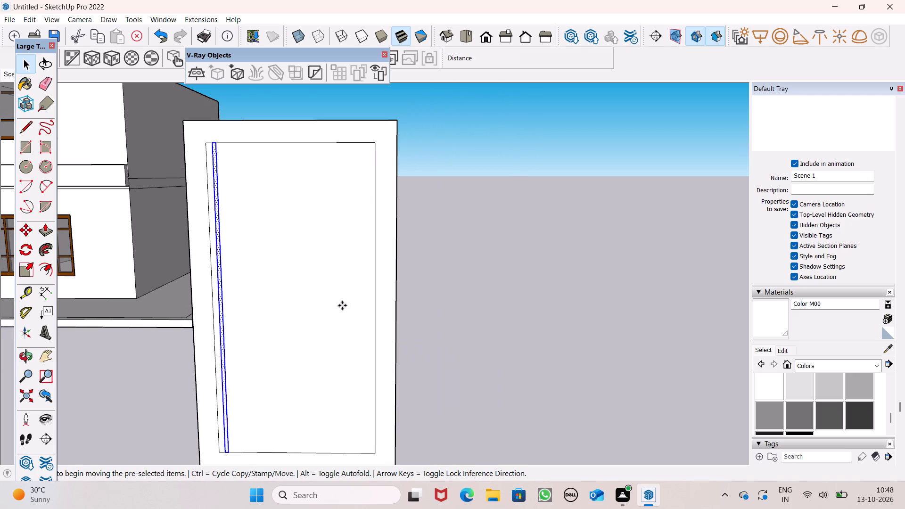
pyautogui.press('Return')
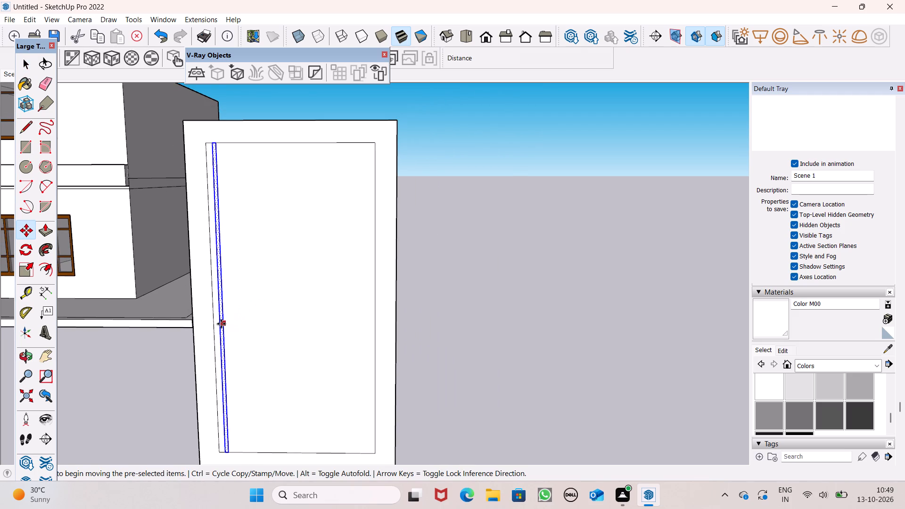
pyautogui.moveTo(222, 322); pyautogui.dragTo(353, 324)
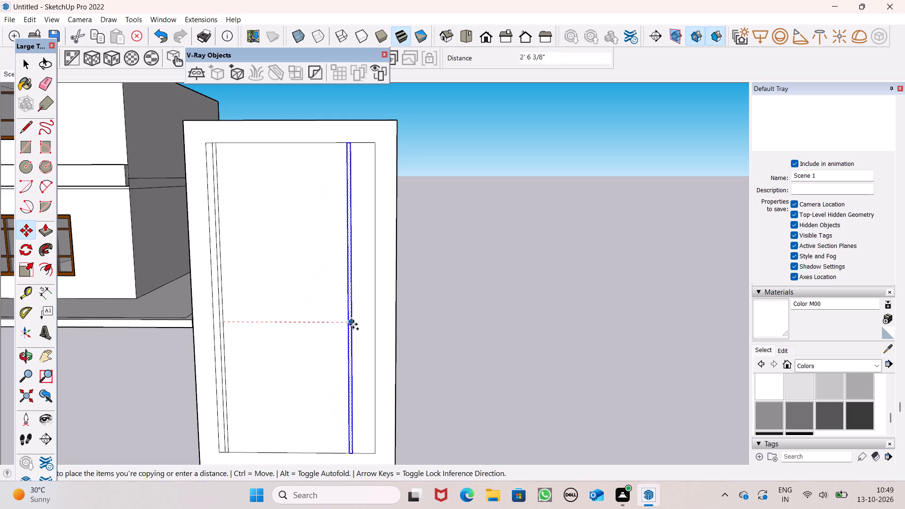
pyautogui.moveTo(353, 324); pyautogui.dragTo(365, 320)
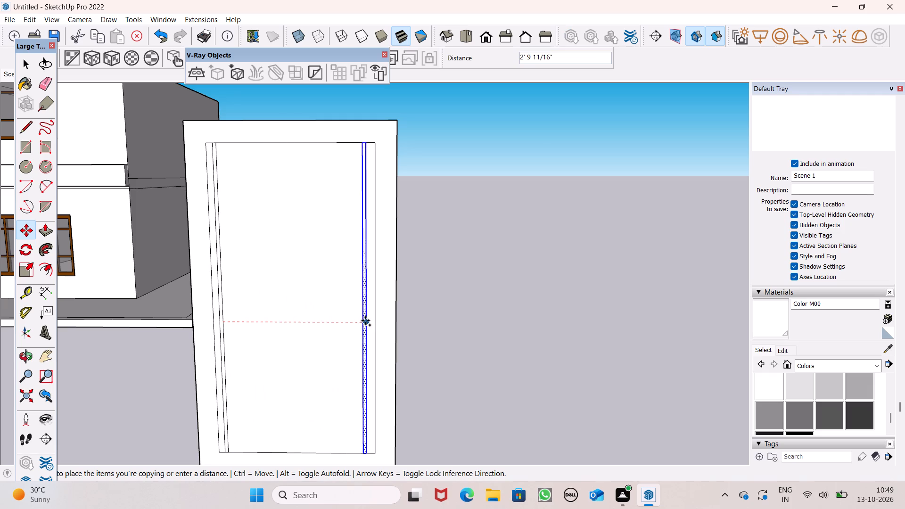
pyautogui.moveTo(365, 320); pyautogui.dragTo(370, 319)
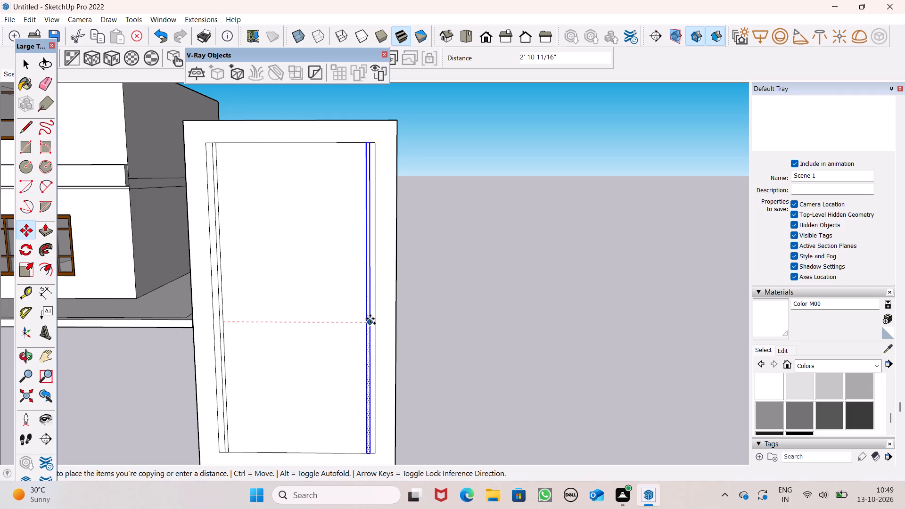
pyautogui.moveTo(370, 319); pyautogui.dragTo(369, 319)
pyautogui.press('space')
pyautogui.click(469, 322)
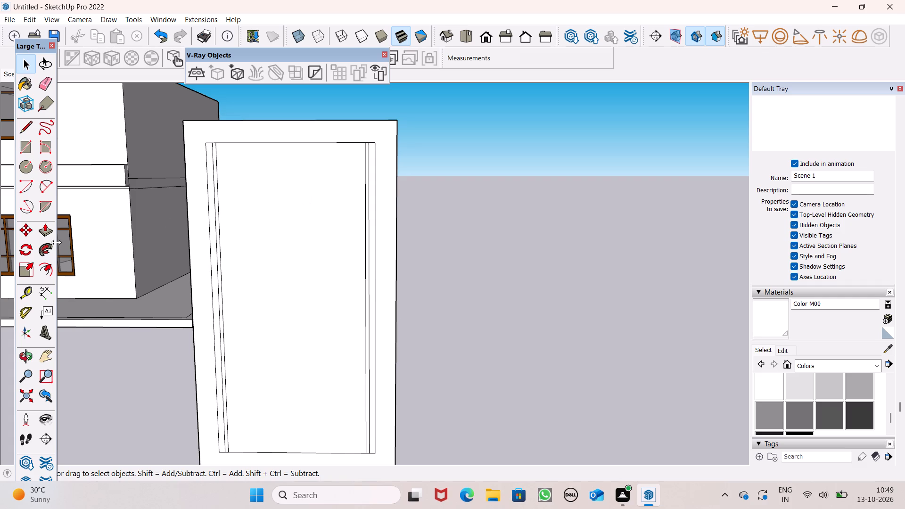
# Draw a vertical strip about 7/8" wide and 6' 2" tall near the middle of the inner panel, from top edge to bottom edge.
pyautogui.click(30, 149)
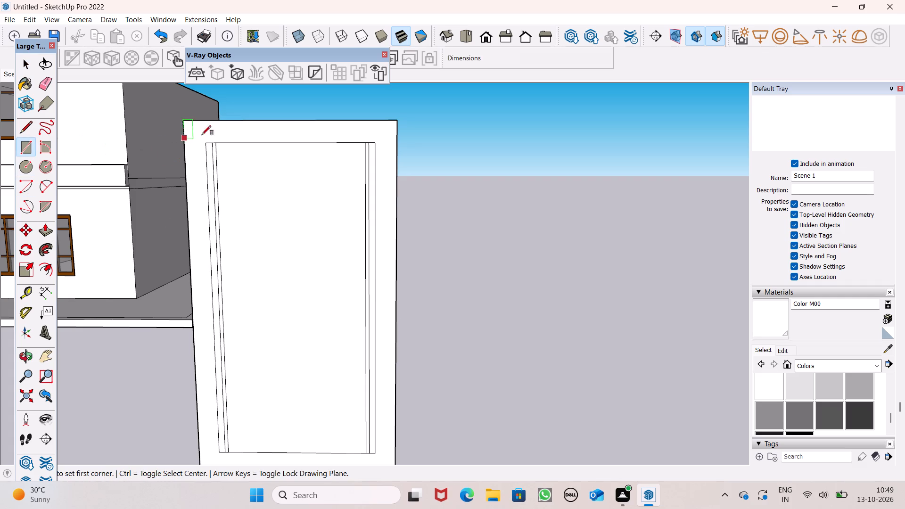
pyautogui.click(281, 141)
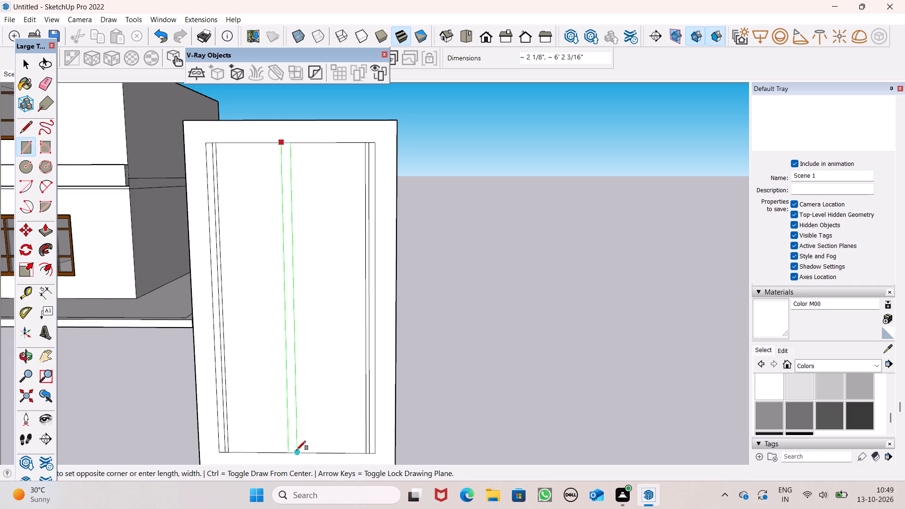
pyautogui.scroll(1, 296, 451)
pyautogui.scroll(-1, 296, 451)
pyautogui.scroll(4, 296, 451)
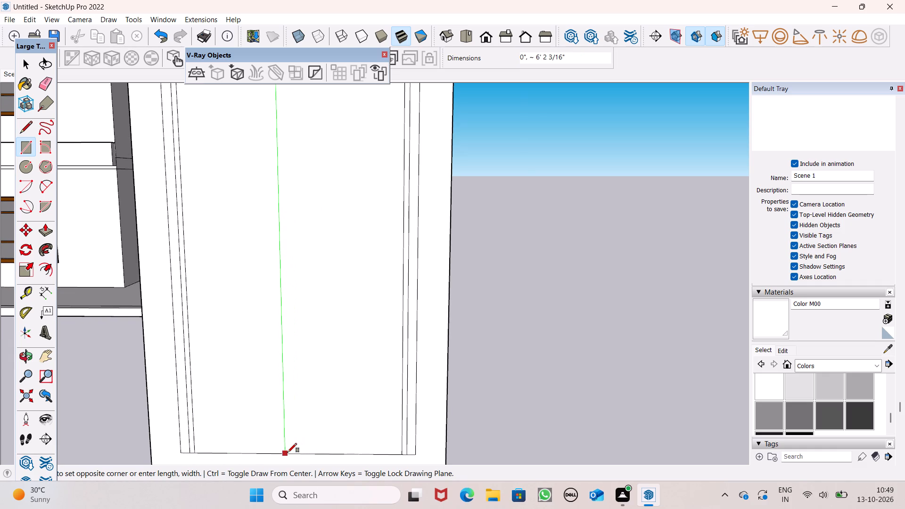
pyautogui.scroll(7, 291, 452)
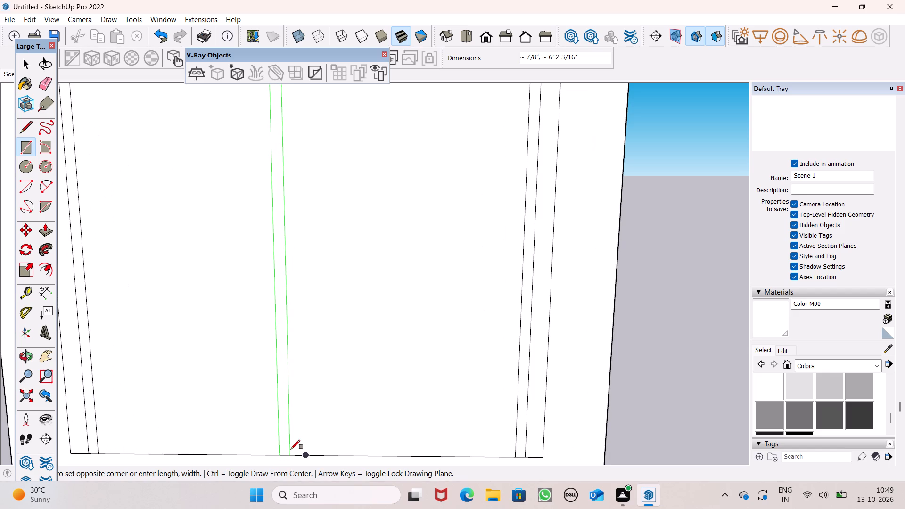
pyautogui.click(290, 452)
pyautogui.scroll(-8, 308, 368)
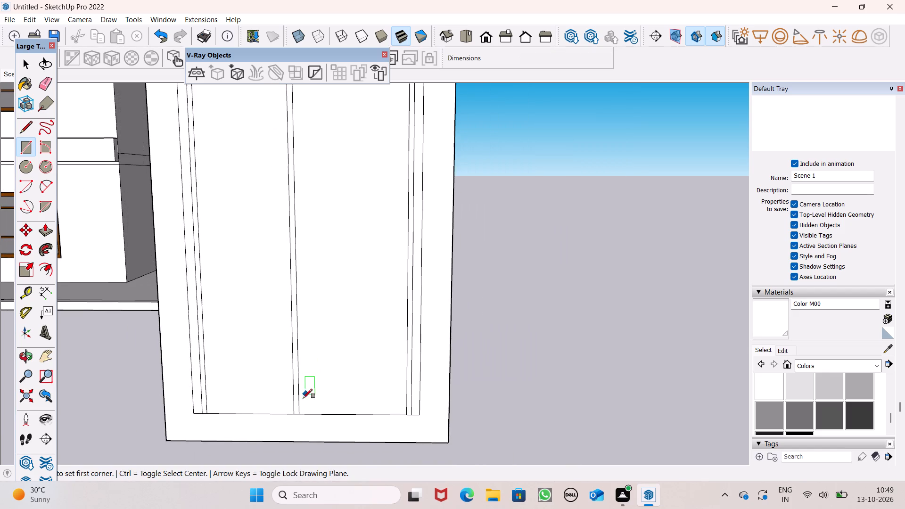
pyautogui.scroll(-1, 303, 419)
pyautogui.scroll(-3, 328, 346)
pyautogui.press('space')
pyautogui.scroll(-6, 318, 262)
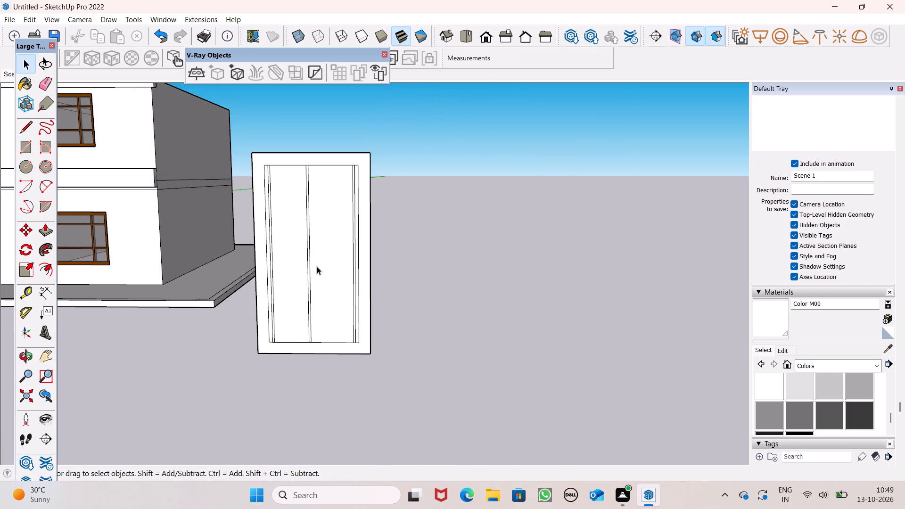
# Move the middle strip horizontally about 1 7/8" away from the house, toward the right-hand strip.
pyautogui.scroll(10, 320, 179)
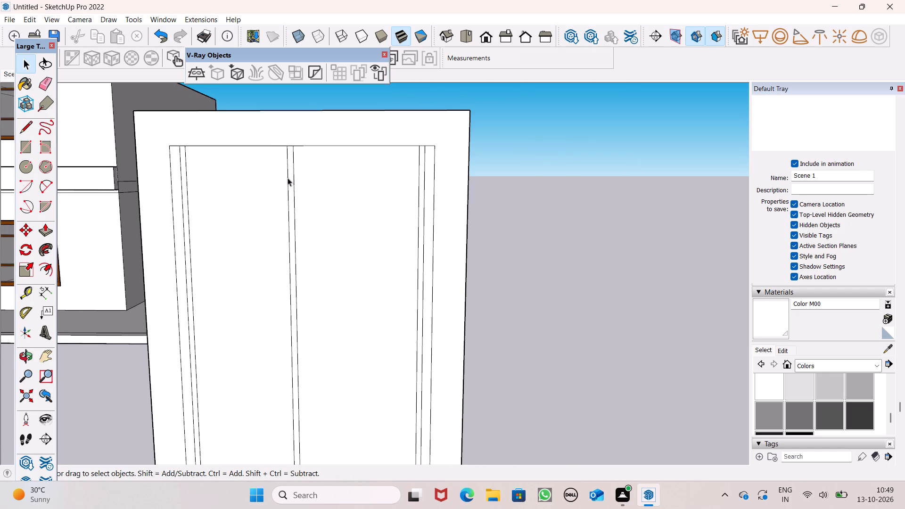
pyautogui.doubleClick(291, 180)
pyautogui.press('m')
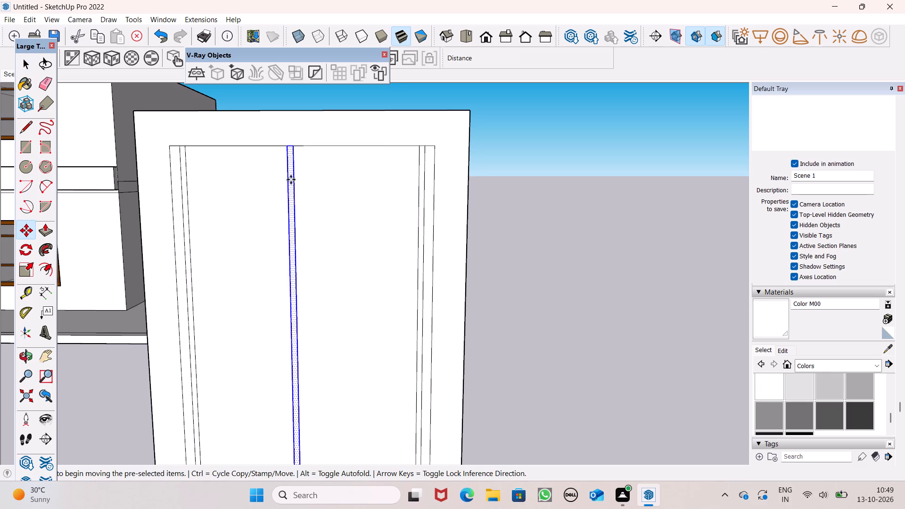
pyautogui.press('Return')
pyautogui.moveTo(292, 196); pyautogui.dragTo(296, 194)
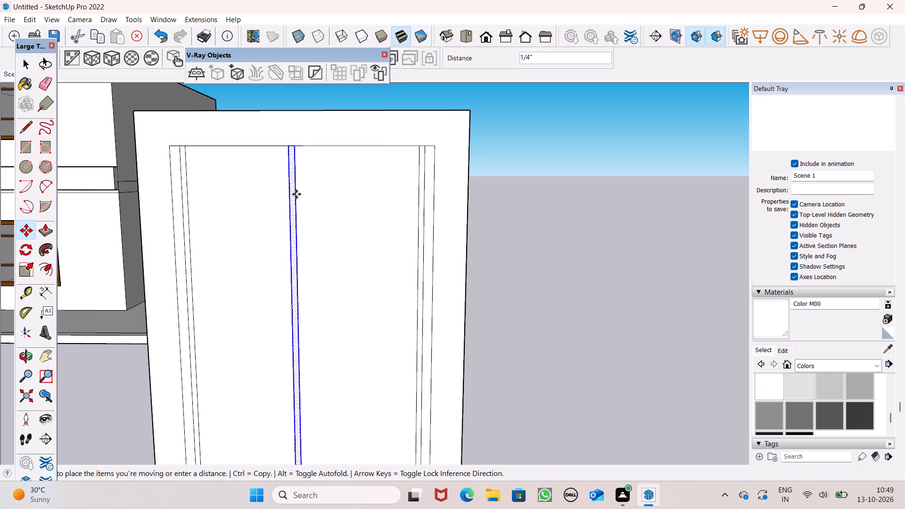
pyautogui.moveTo(296, 194); pyautogui.dragTo(307, 193)
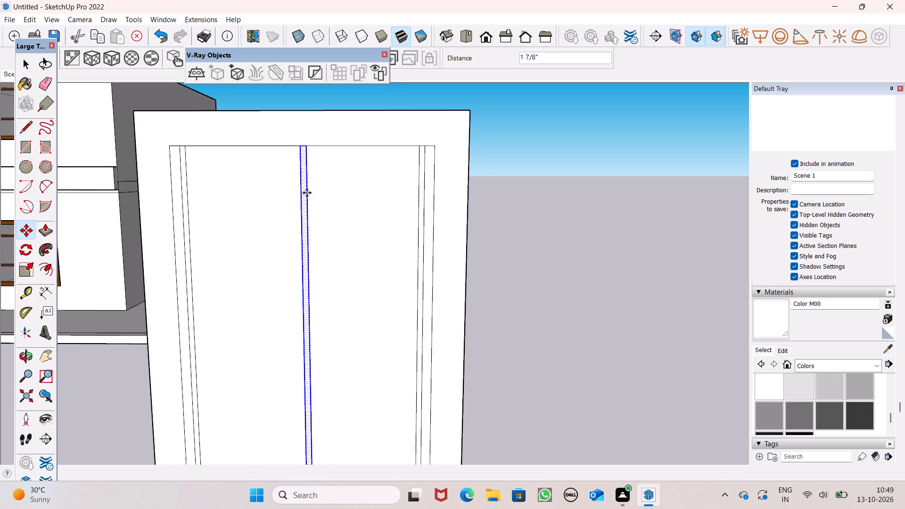
pyautogui.press('space')
pyautogui.click(512, 241)
# Nudge the middle strip back toward the house by about 5/8" to centre it between the two side strips.
pyautogui.scroll(-5, 448, 199)
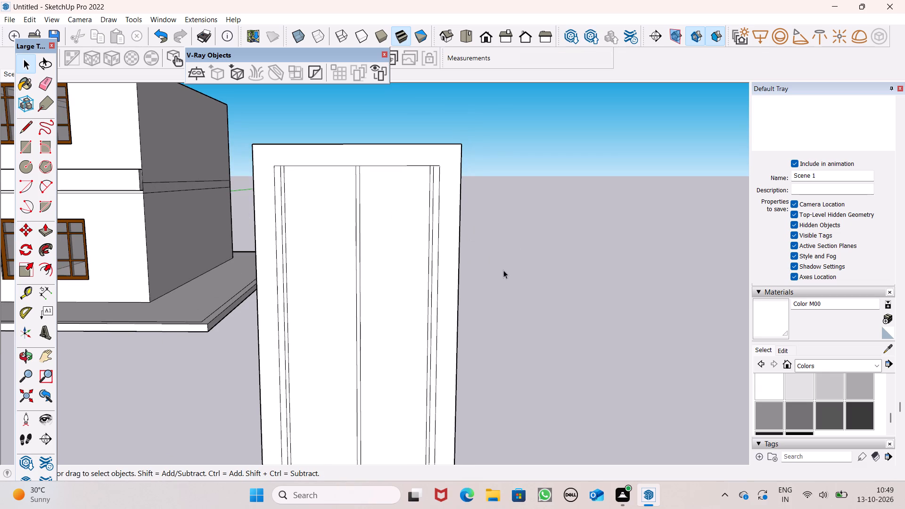
pyautogui.scroll(6, 350, 186)
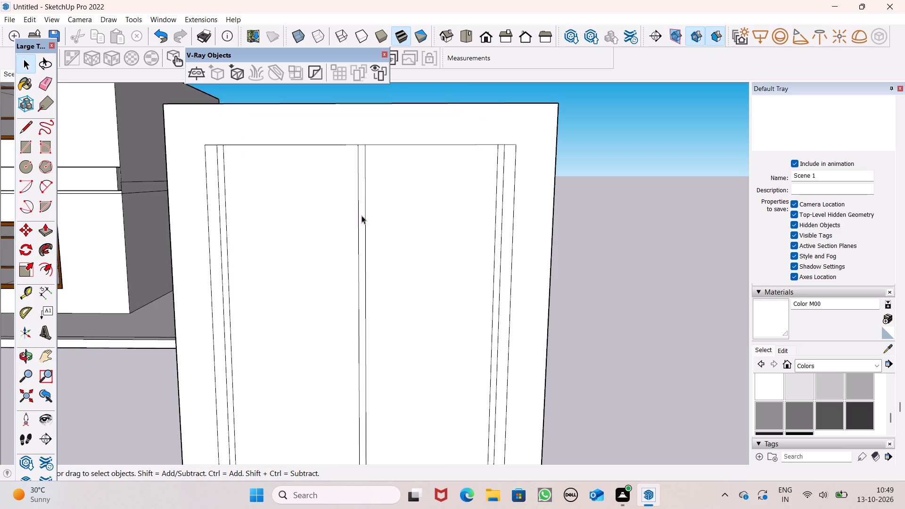
pyautogui.doubleClick(362, 215)
pyautogui.press('m')
pyautogui.press('Return')
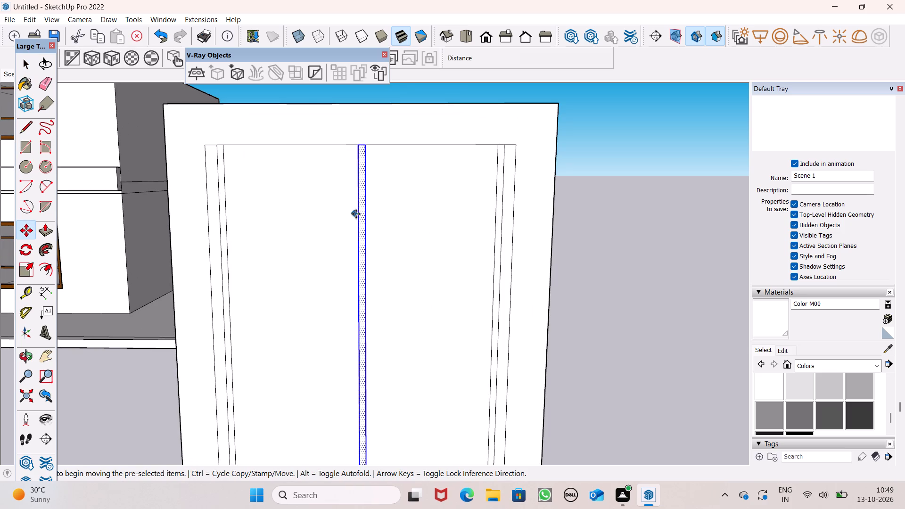
pyautogui.moveTo(360, 214); pyautogui.dragTo(354, 217)
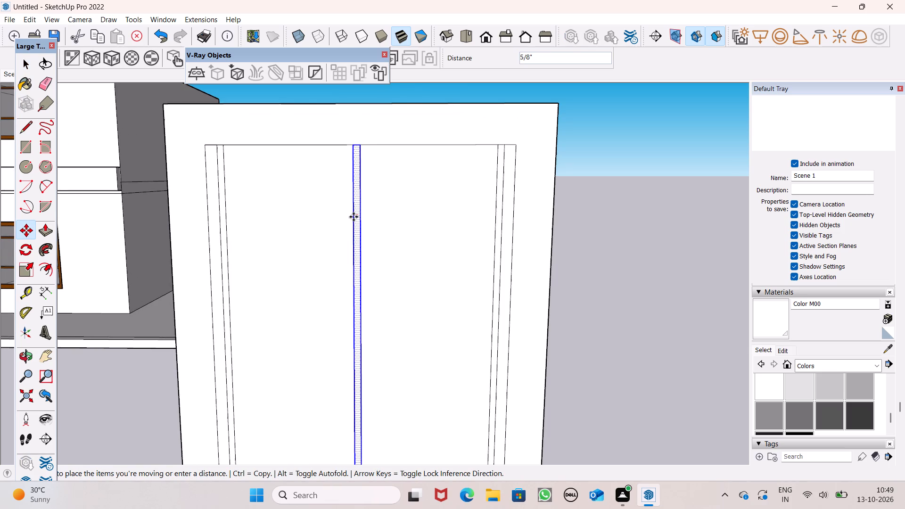
pyautogui.moveTo(354, 217); pyautogui.dragTo(353, 218)
pyautogui.press('space')
pyautogui.click(606, 285)
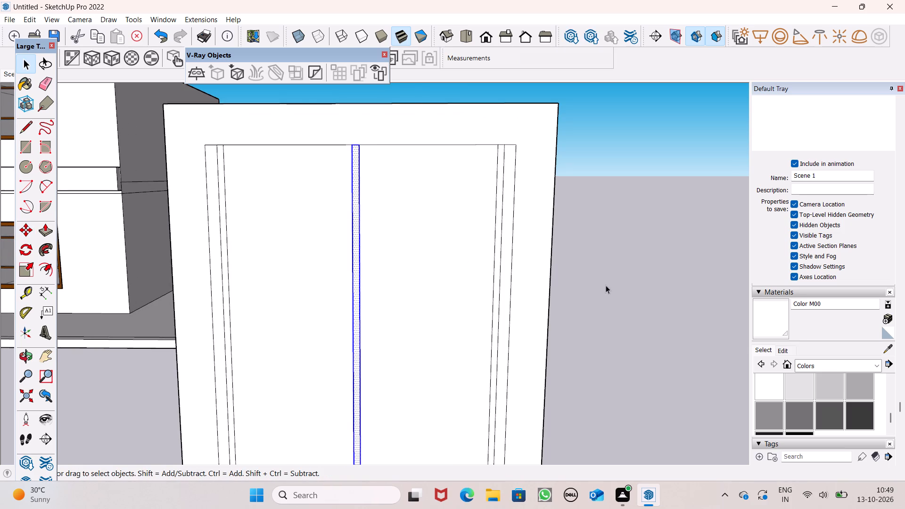
# Examine the layout of the door outline and its three vertical strips from near and far.
pyautogui.scroll(-12, 519, 228)
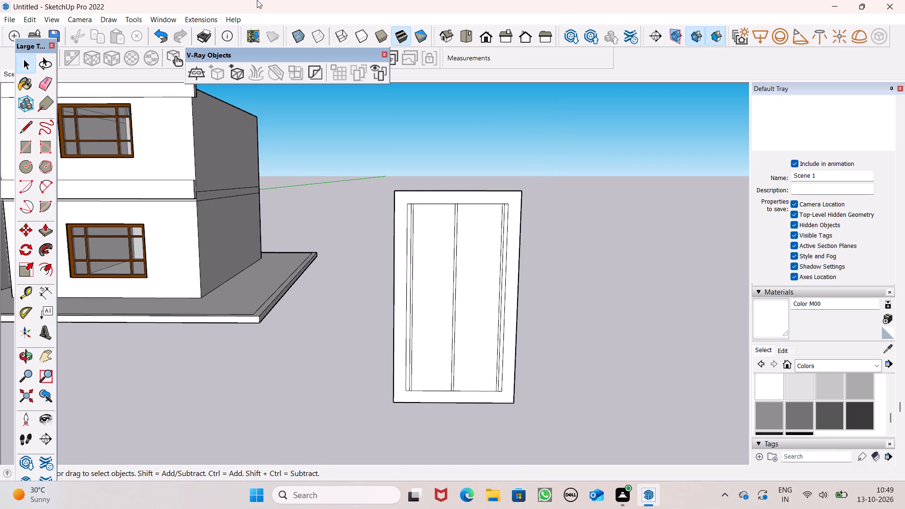
pyautogui.scroll(-1, 273, 39)
pyautogui.scroll(-1, 295, 74)
pyautogui.scroll(2, 551, 210)
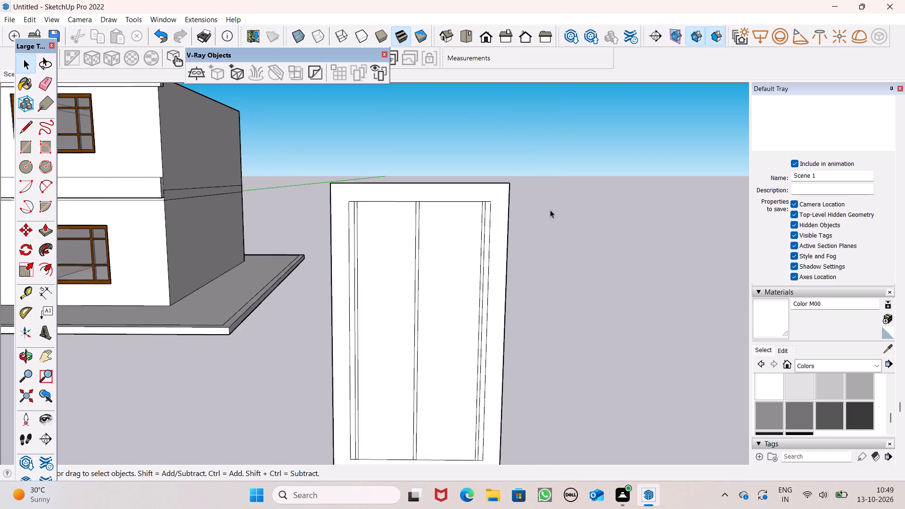
pyautogui.scroll(3, 550, 210)
pyautogui.scroll(-6, 487, 188)
pyautogui.scroll(2, 481, 184)
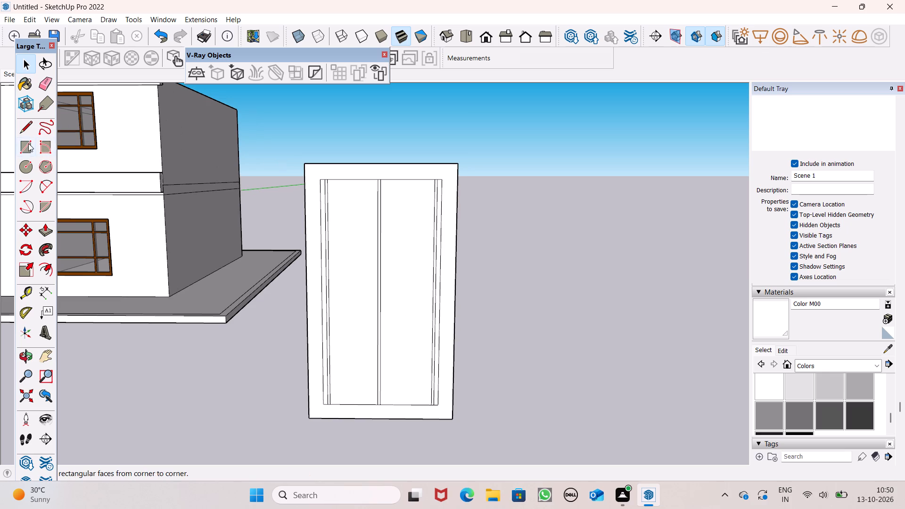
# Draw a horizontal strip about 3/4" tall and 3' 2" wide across the upper part of the door's inner panel, edge to edge.
pyautogui.click(28, 142)
pyautogui.scroll(7, 400, 182)
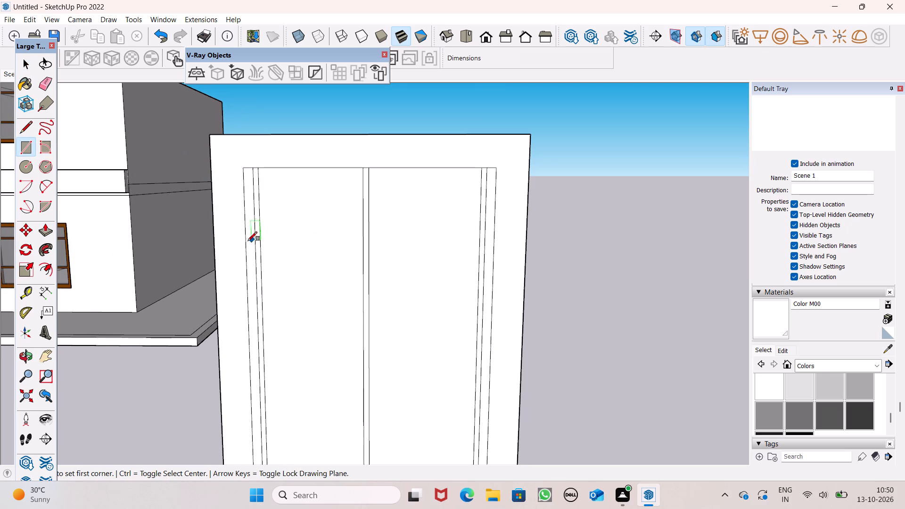
pyautogui.click(247, 252)
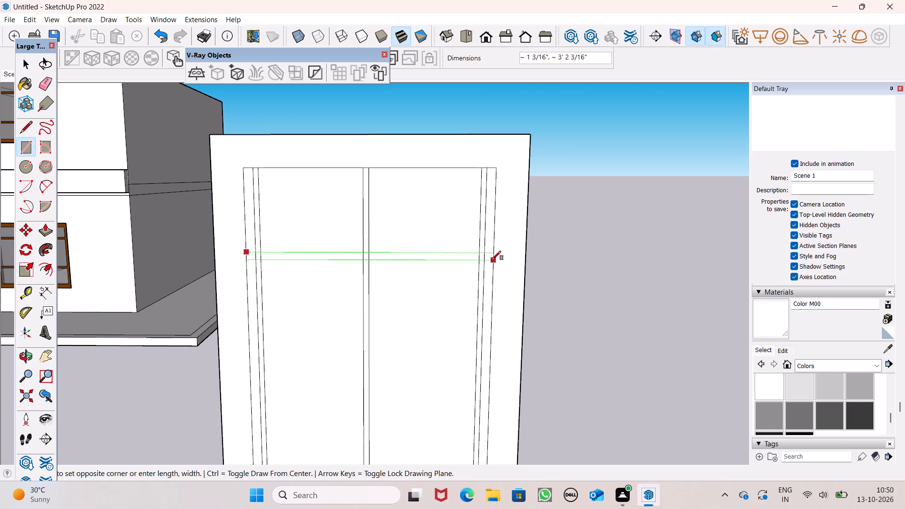
pyautogui.scroll(9, 492, 260)
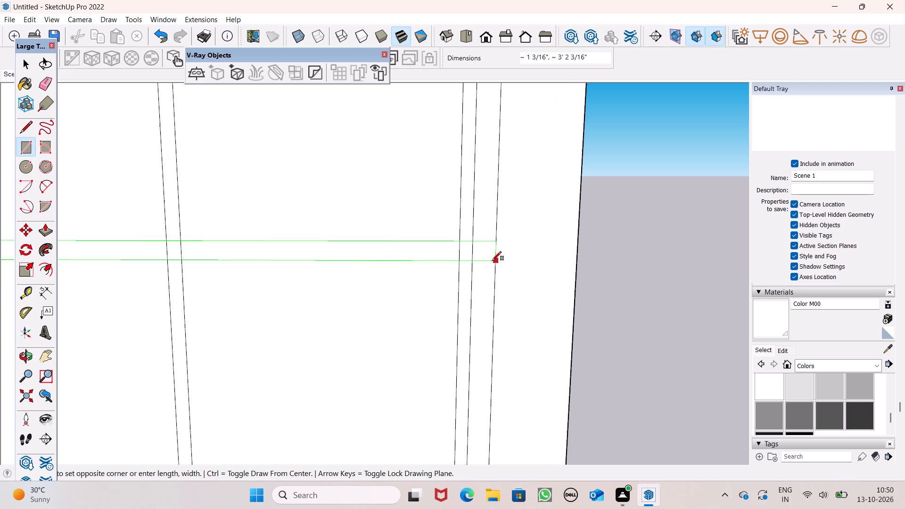
pyautogui.click(496, 254)
pyautogui.scroll(-3, 497, 211)
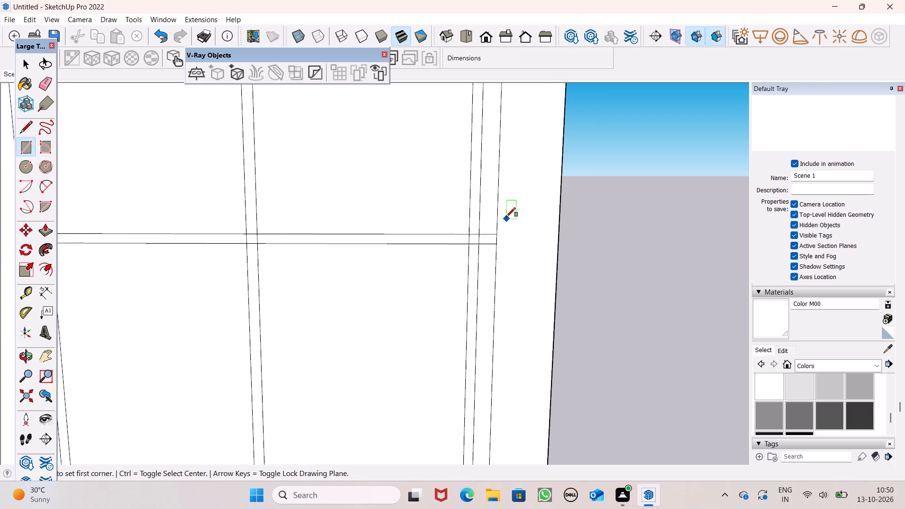
pyautogui.scroll(-8, 506, 221)
# Erase the overlapping edge segments where the horizontal strip crosses the vertical side strip nearest the house.
pyautogui.click(47, 85)
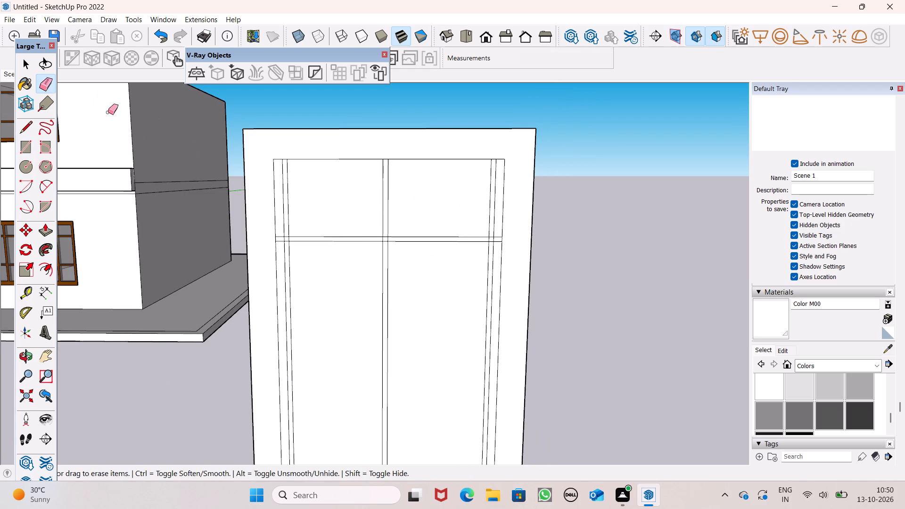
pyautogui.scroll(6, 298, 237)
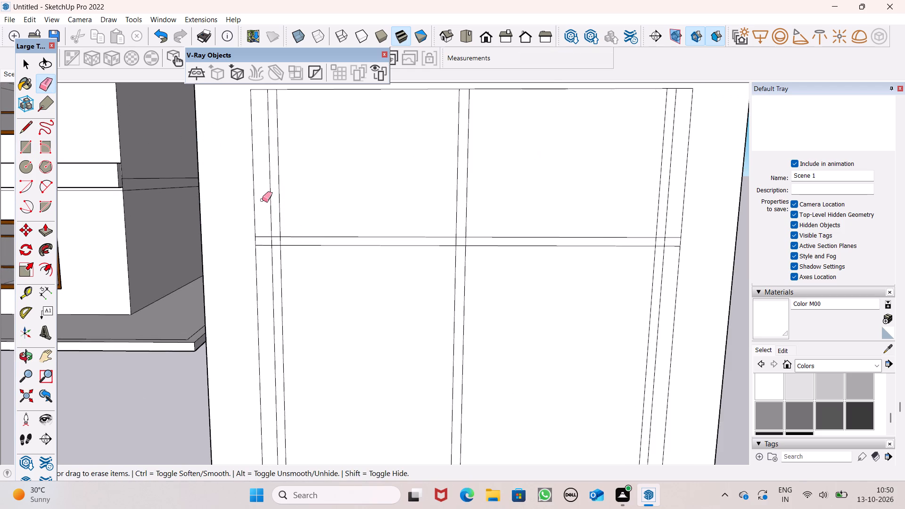
pyautogui.scroll(5, 261, 197)
pyautogui.scroll(5, 276, 251)
pyautogui.scroll(-6, 290, 253)
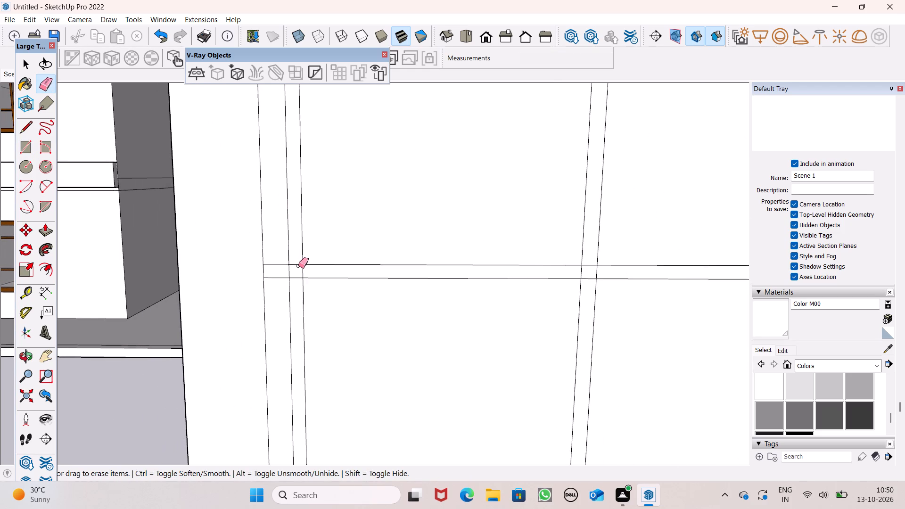
pyautogui.scroll(-9, 298, 266)
pyautogui.scroll(5, 298, 276)
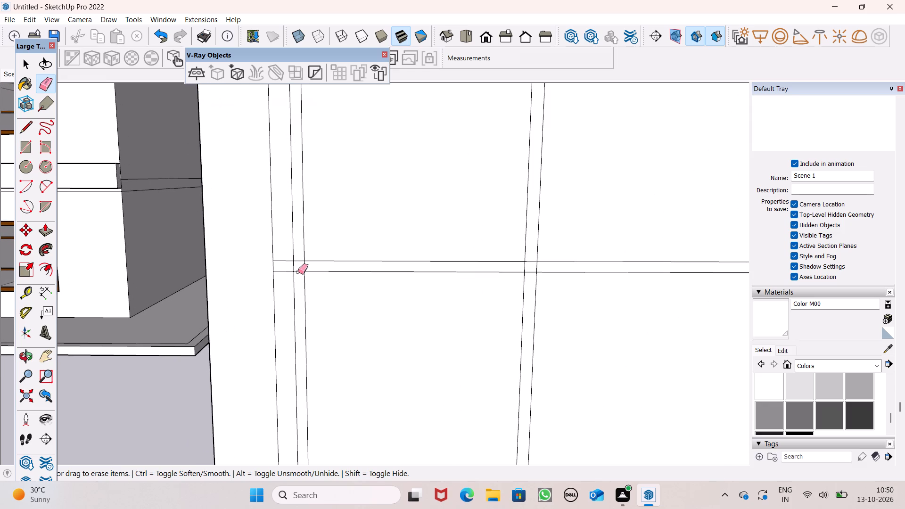
pyautogui.scroll(7, 299, 244)
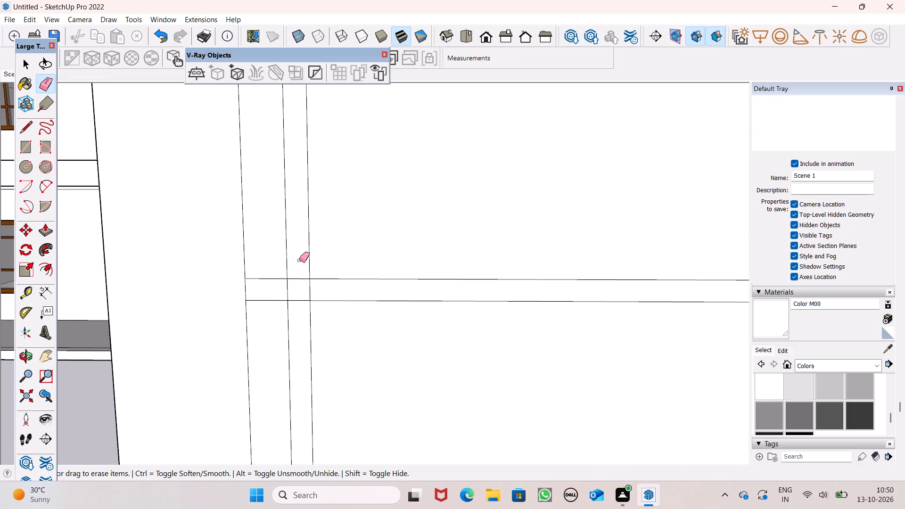
pyautogui.moveTo(300, 271); pyautogui.dragTo(304, 298)
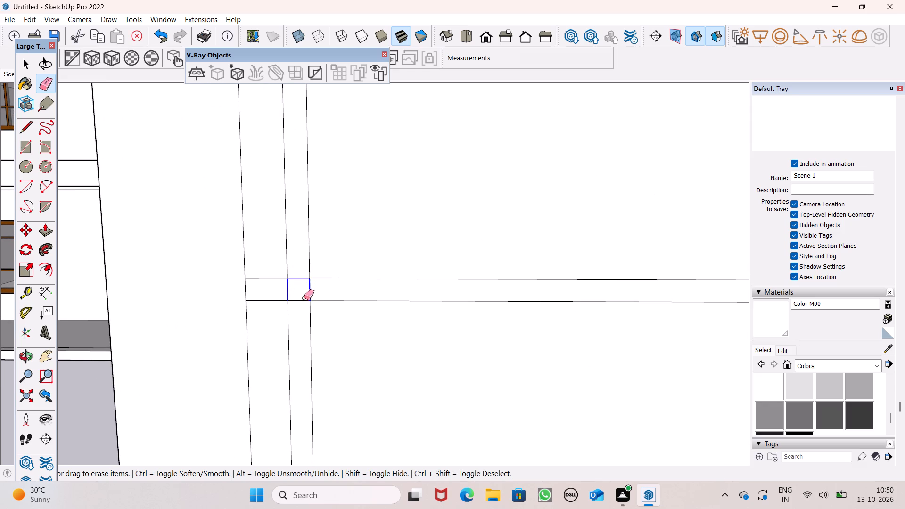
pyautogui.moveTo(304, 298); pyautogui.dragTo(303, 300)
# Erase the short top edge segments that close off the upper ends of the three vertical strips.
pyautogui.scroll(-6, 300, 232)
pyautogui.scroll(-4, 230, 287)
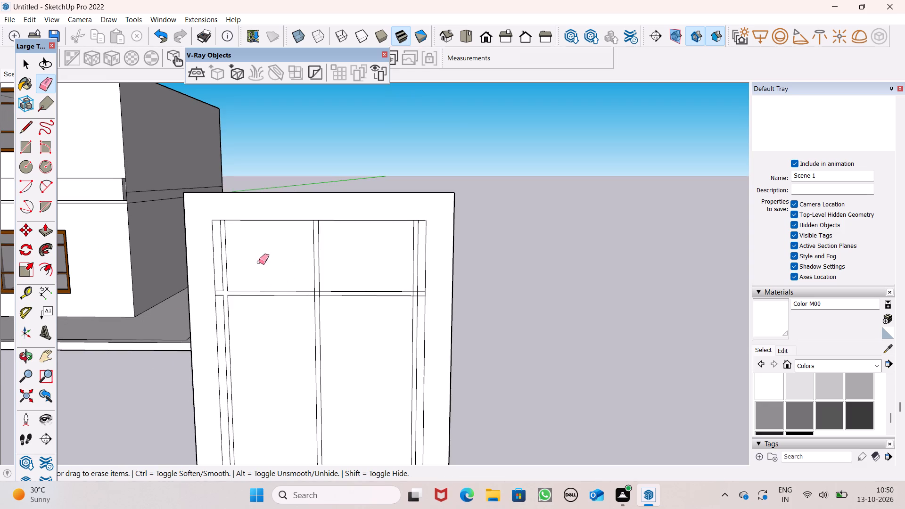
pyautogui.scroll(12, 251, 259)
pyautogui.scroll(2, 116, 248)
pyautogui.moveTo(100, 233); pyautogui.dragTo(104, 239)
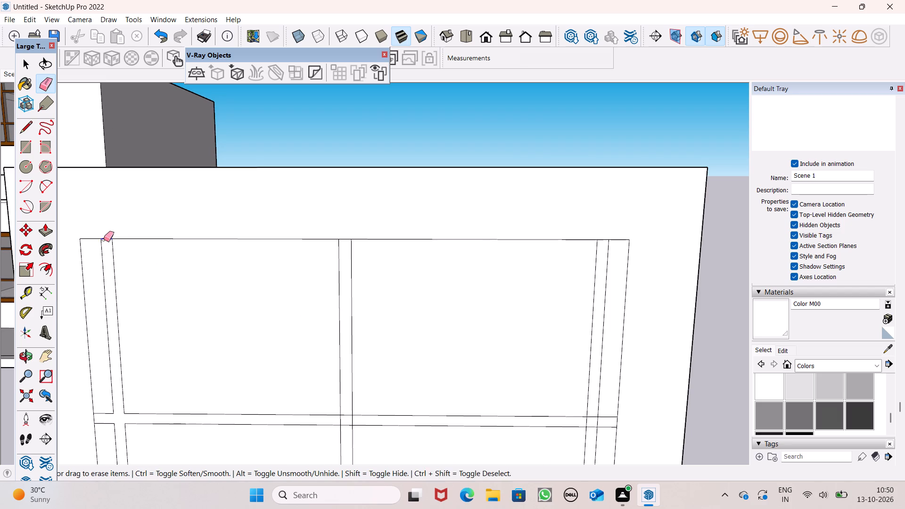
pyautogui.moveTo(104, 239); pyautogui.dragTo(106, 243)
pyautogui.scroll(7, 394, 238)
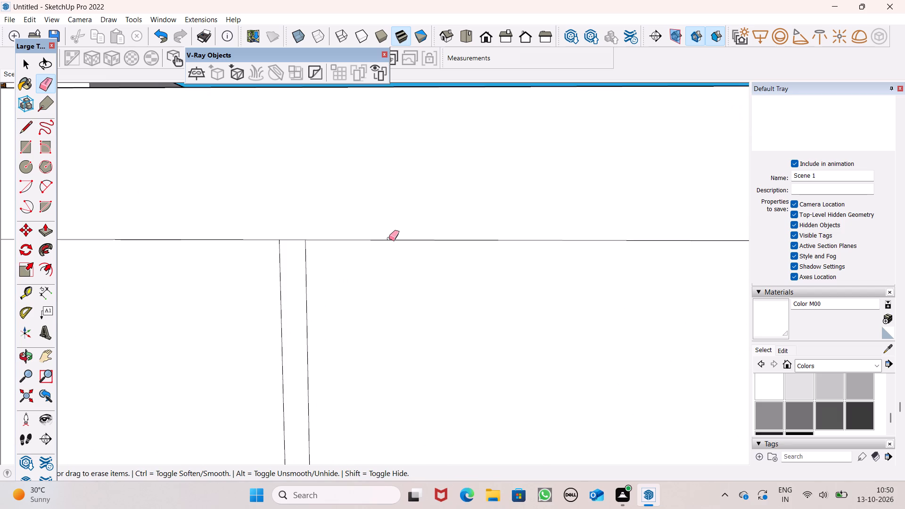
pyautogui.moveTo(296, 232); pyautogui.dragTo(295, 245)
pyautogui.scroll(-6, 284, 222)
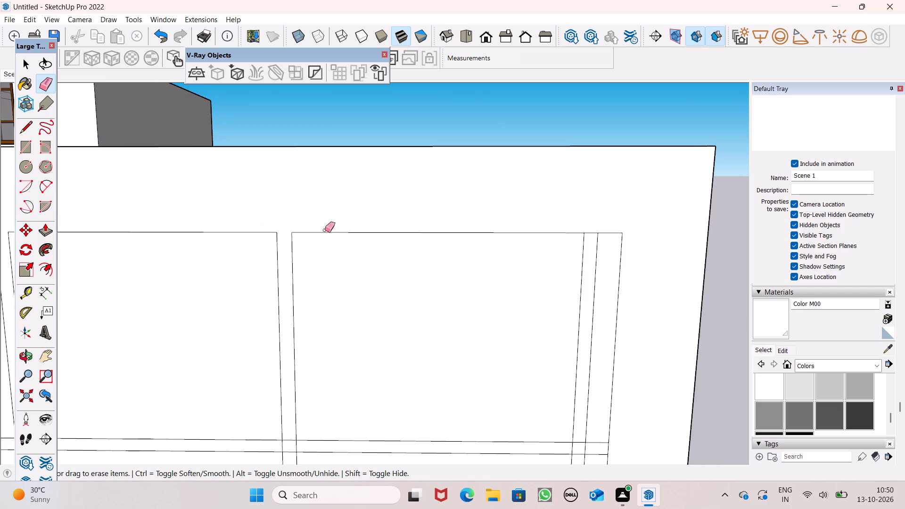
pyautogui.scroll(7, 520, 229)
pyautogui.scroll(3, 631, 222)
pyautogui.moveTo(627, 220); pyautogui.dragTo(626, 225)
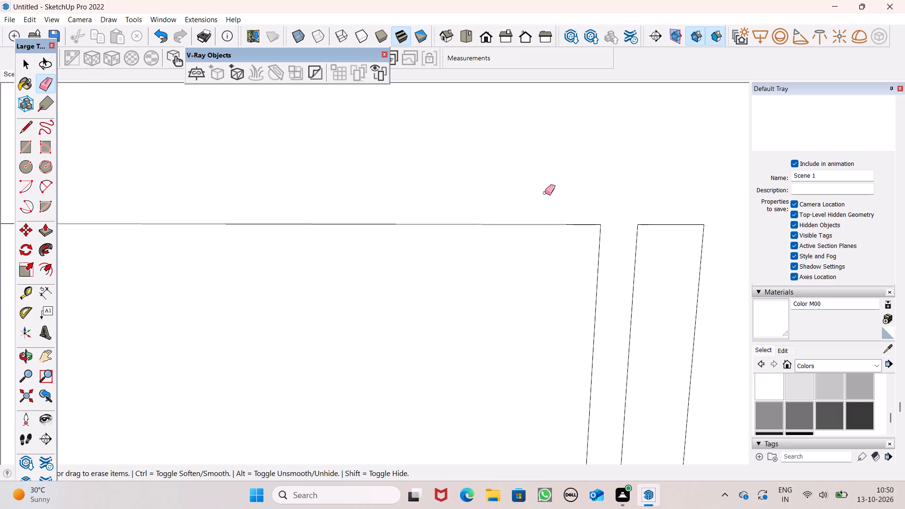
# Erase the overlapping edge segments where the horizontal strip crosses the middle vertical strip.
pyautogui.scroll(-2, 545, 193)
pyautogui.scroll(-9, 568, 162)
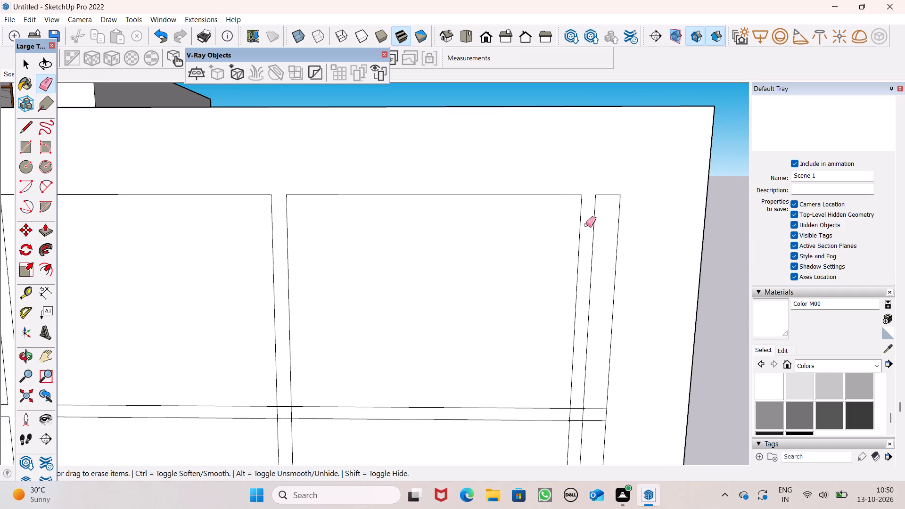
pyautogui.scroll(-2, 582, 259)
pyautogui.scroll(7, 337, 412)
pyautogui.scroll(4, 326, 376)
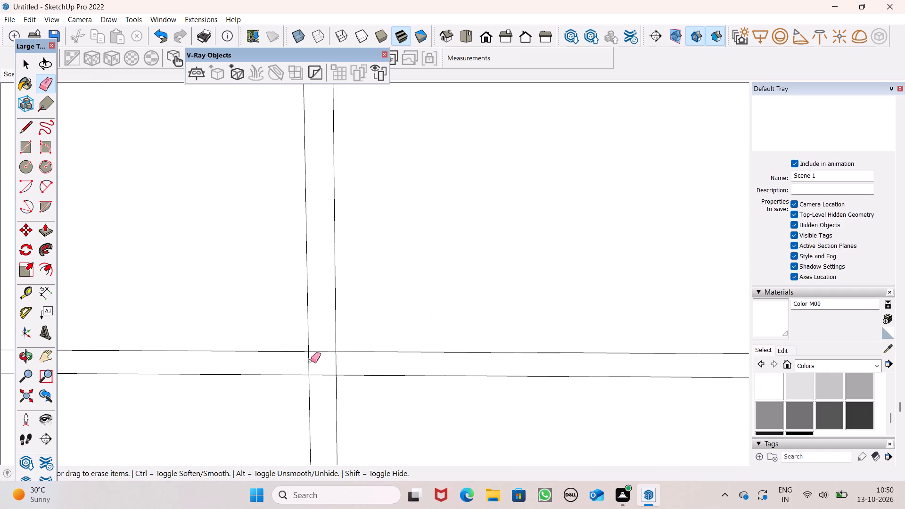
pyautogui.moveTo(297, 361); pyautogui.dragTo(338, 360)
pyautogui.moveTo(323, 344); pyautogui.dragTo(323, 381)
# Erase the crossing segments at the far side strip, along with the horizontal strip's end edge on the panel outline.
pyautogui.scroll(-5, 312, 226)
pyautogui.scroll(-5, 269, 248)
pyautogui.scroll(3, 590, 322)
pyautogui.scroll(-1, 548, 305)
pyautogui.scroll(1, 547, 304)
pyautogui.scroll(2, 518, 279)
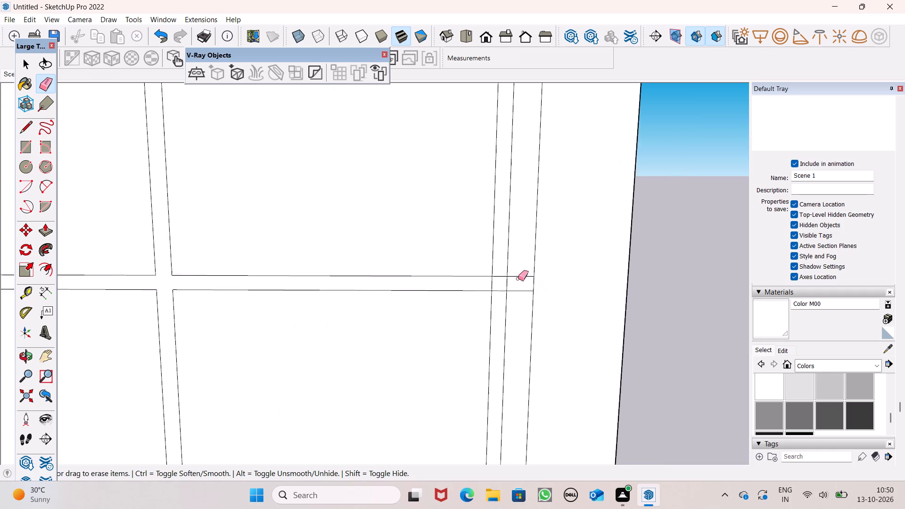
pyautogui.scroll(9, 518, 279)
pyautogui.moveTo(486, 262); pyautogui.dragTo(486, 282)
pyautogui.moveTo(446, 291); pyautogui.dragTo(588, 284)
pyautogui.moveTo(494, 310); pyautogui.dragTo(494, 314)
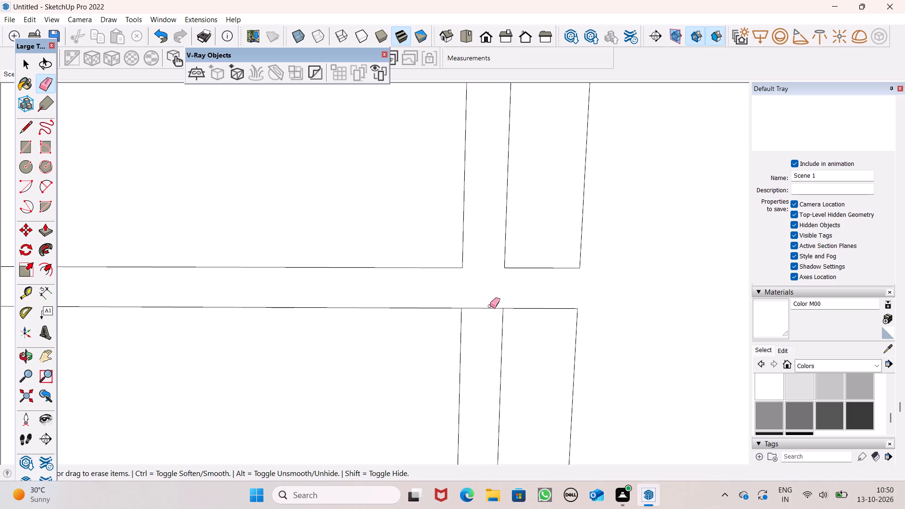
pyautogui.moveTo(494, 301); pyautogui.dragTo(491, 319)
# Erase the short bottom edge segment closing off the lower end of the side strip nearest the house.
pyautogui.scroll(-12, 523, 185)
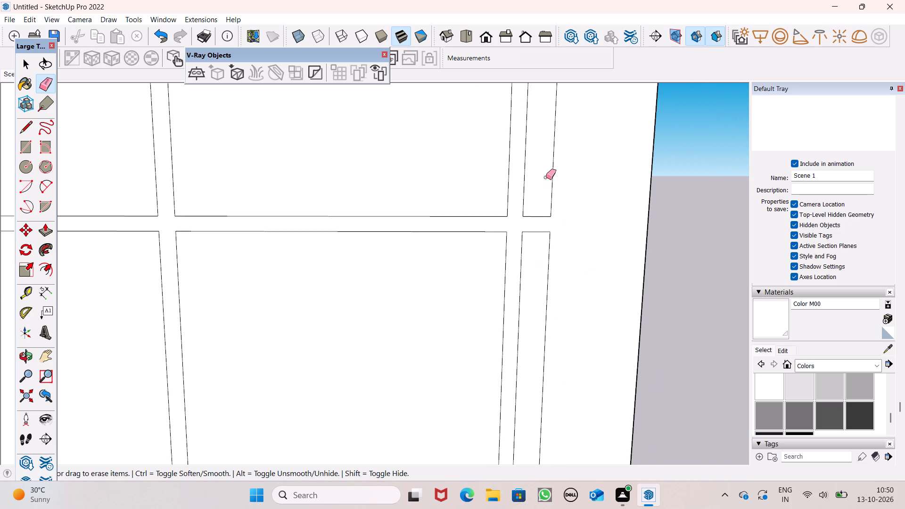
pyautogui.scroll(-13, 546, 177)
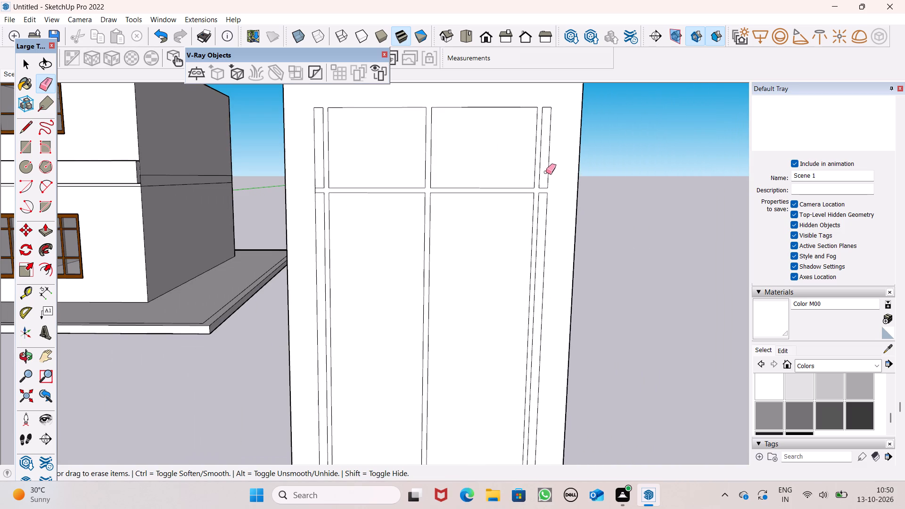
pyautogui.scroll(-6, 533, 138)
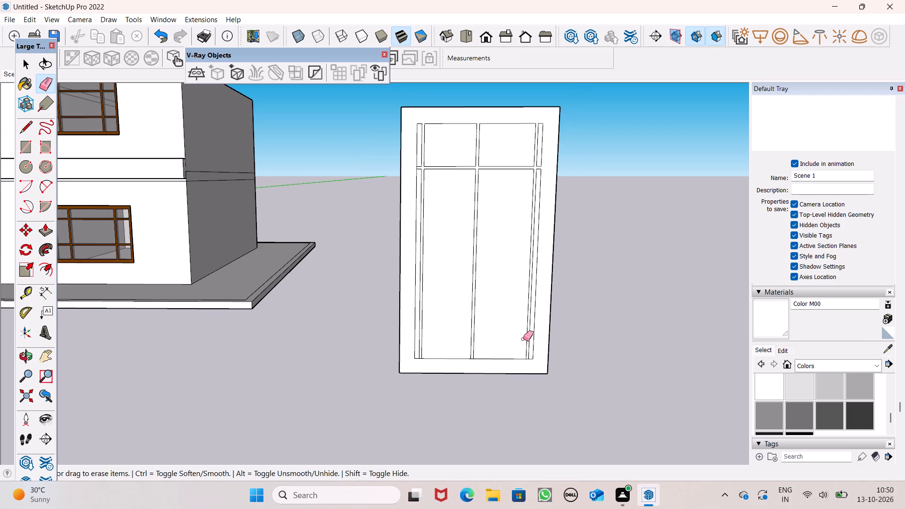
pyautogui.scroll(2, 475, 360)
pyautogui.scroll(-1, 441, 361)
pyautogui.scroll(1, 440, 361)
pyautogui.scroll(-1, 440, 361)
pyautogui.scroll(1, 440, 361)
pyautogui.scroll(-1, 440, 361)
pyautogui.scroll(14, 423, 366)
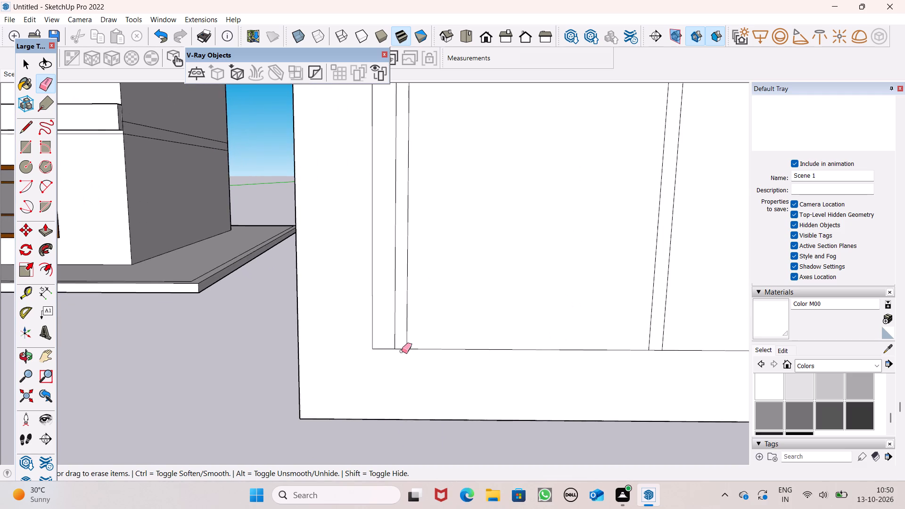
pyautogui.scroll(4, 401, 351)
pyautogui.moveTo(401, 342); pyautogui.dragTo(397, 349)
pyautogui.scroll(-5, 398, 383)
pyautogui.scroll(-7, 345, 379)
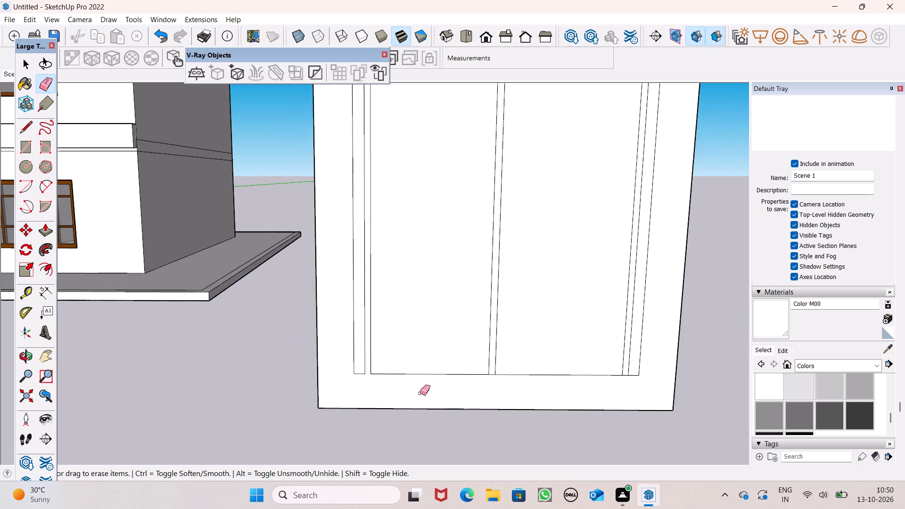
# Erase the short bottom edge segments at the lower ends of the middle strip and the far side strip.
pyautogui.scroll(6, 502, 376)
pyautogui.click(486, 369)
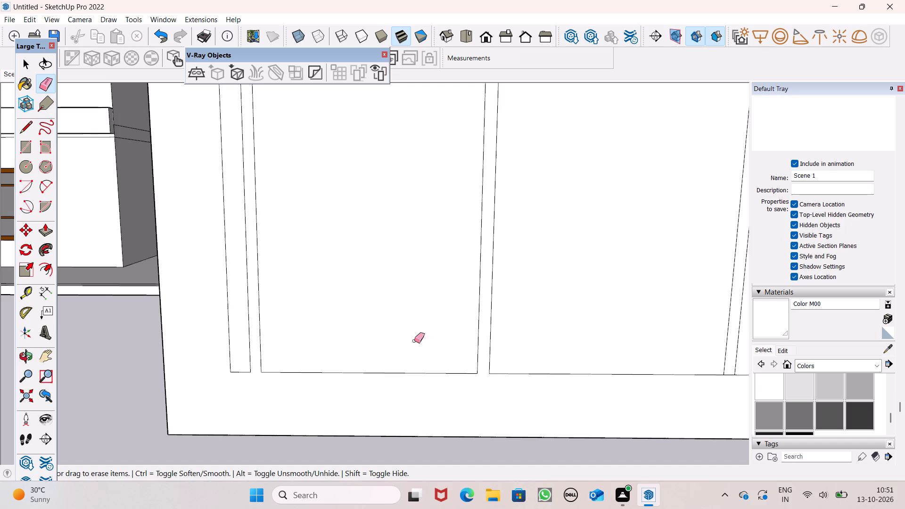
pyautogui.scroll(-6, 378, 332)
pyautogui.scroll(6, 688, 344)
pyautogui.scroll(-5, 562, 357)
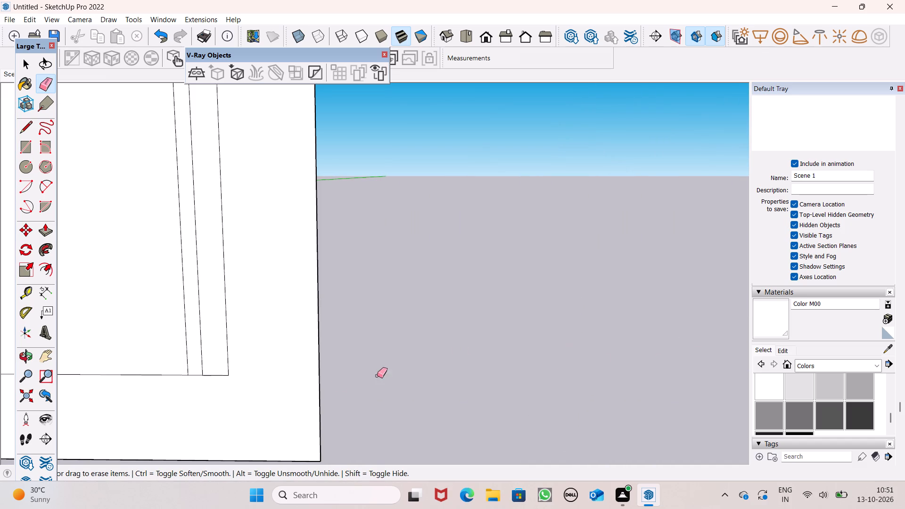
pyautogui.scroll(4, 252, 396)
pyautogui.moveTo(189, 356); pyautogui.dragTo(191, 361)
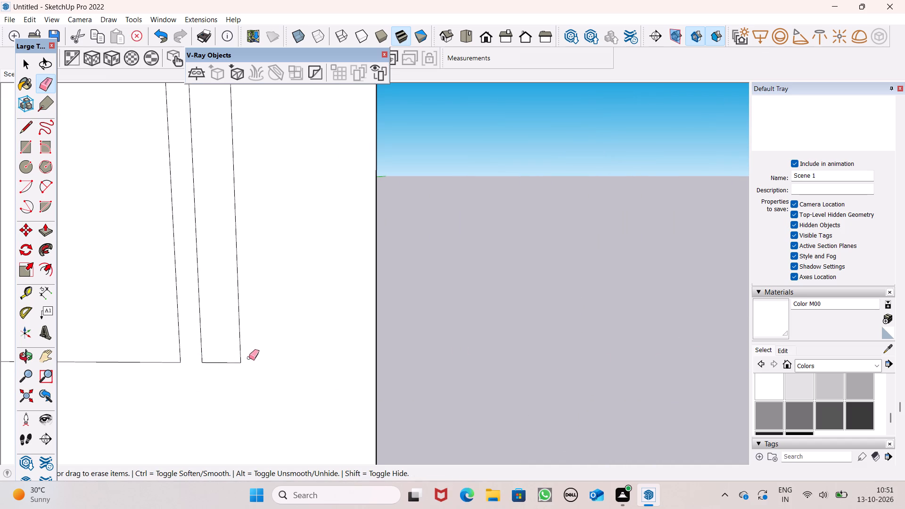
pyautogui.scroll(-7, 374, 328)
pyautogui.scroll(-2, 510, 337)
pyautogui.scroll(6, 458, 279)
pyautogui.scroll(-4, 458, 280)
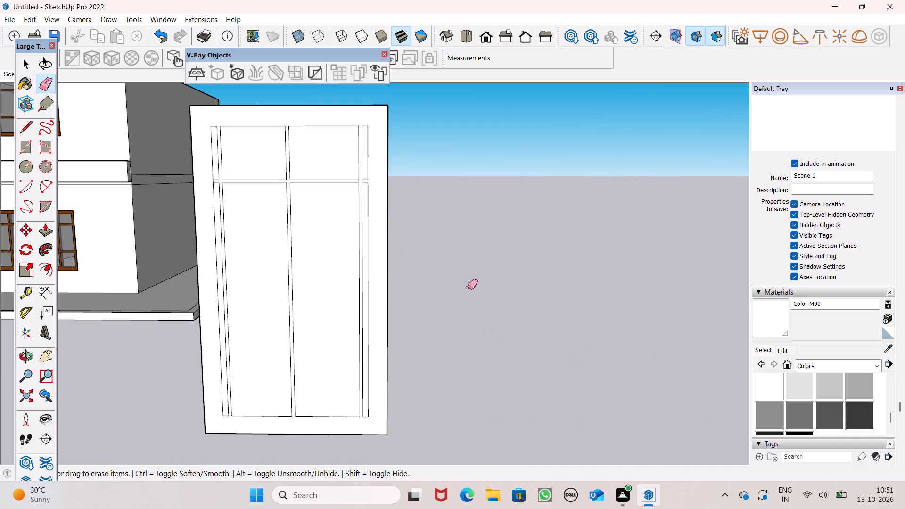
# Examine the door's panel grid from the back and the front.
pyautogui.moveTo(513, 309); pyautogui.dragTo(25, 348, button='middle')
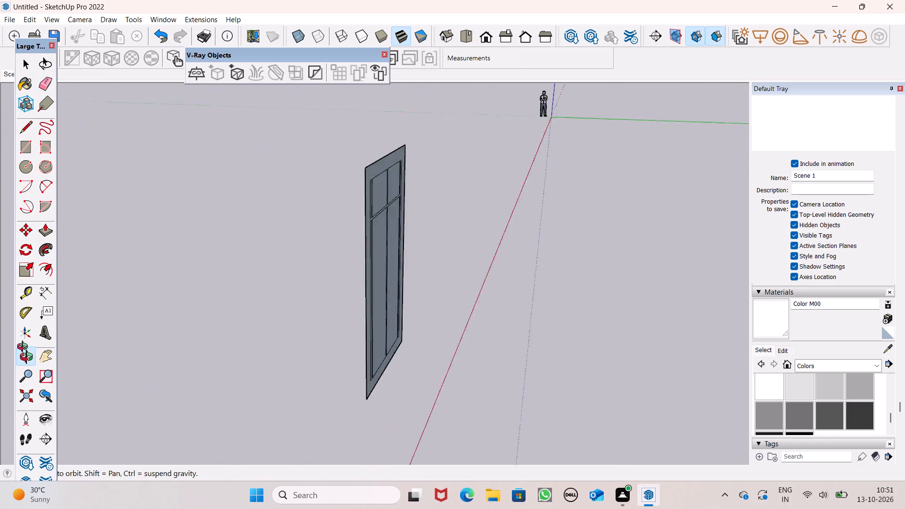
pyautogui.moveTo(25, 348); pyautogui.dragTo(0, 333, button='middle')
pyautogui.middleClick(0, 333)
pyautogui.scroll(1, 220, 375)
pyautogui.moveTo(337, 392); pyautogui.dragTo(250, 403, button='middle')
pyautogui.scroll(1, 255, 408)
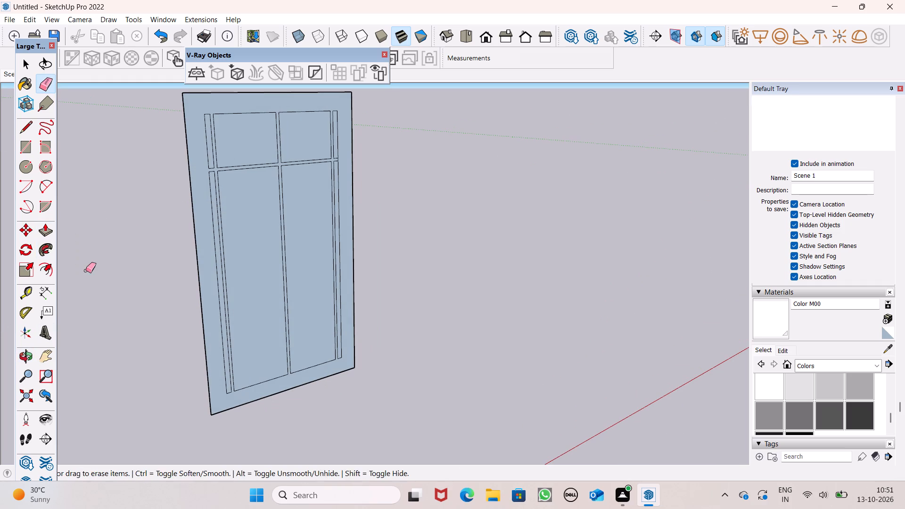
pyautogui.moveTo(109, 279); pyautogui.dragTo(679, 320, button='middle')
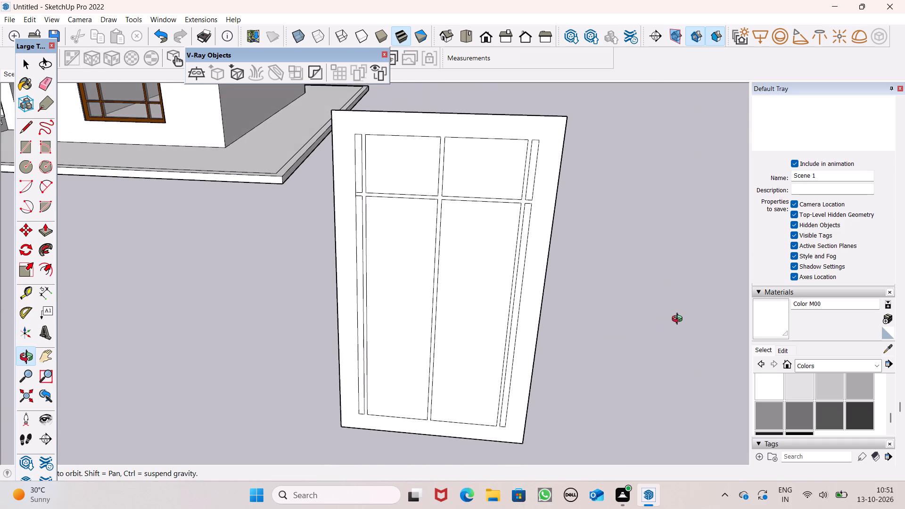
pyautogui.moveTo(679, 320); pyautogui.dragTo(682, 303, button='middle')
# Draw a short line closing the horizontal strip's end at the panel outline on the far side of the door.
pyautogui.scroll(6, 537, 218)
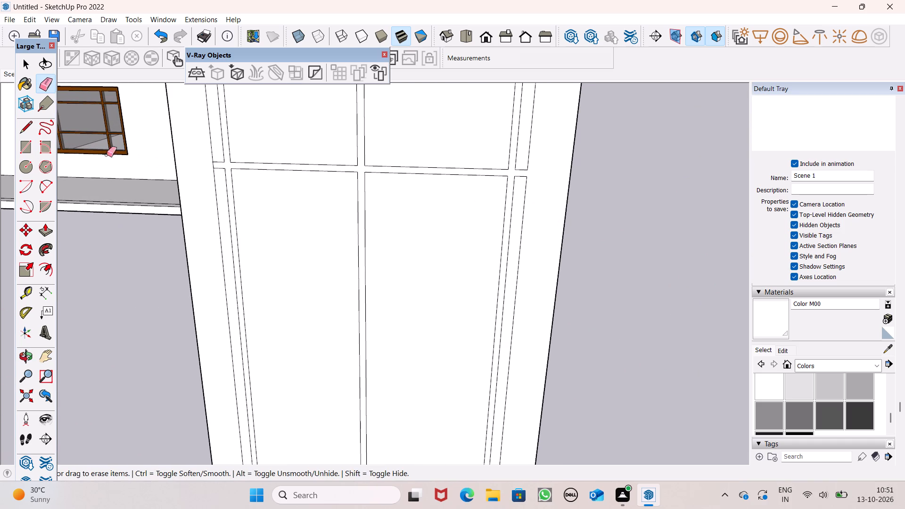
pyautogui.click(25, 129)
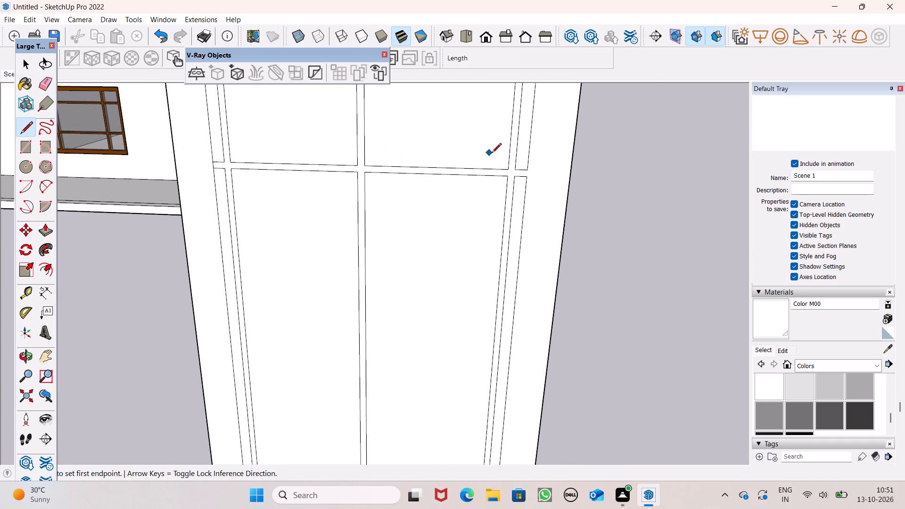
pyautogui.click(527, 170)
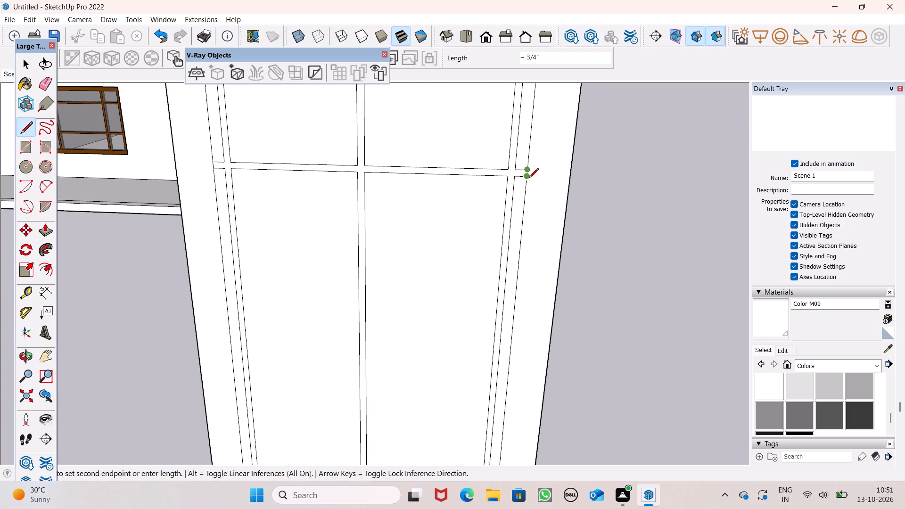
pyautogui.click(529, 179)
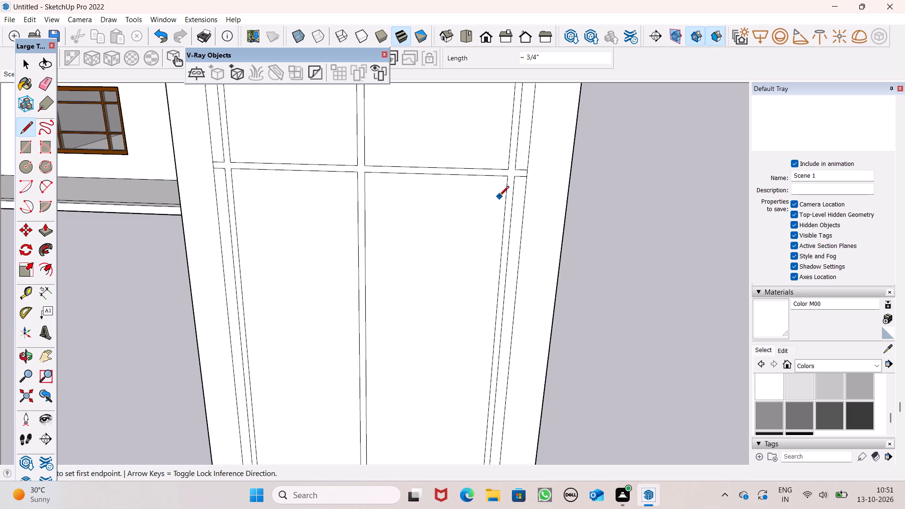
pyautogui.scroll(-2, 569, 223)
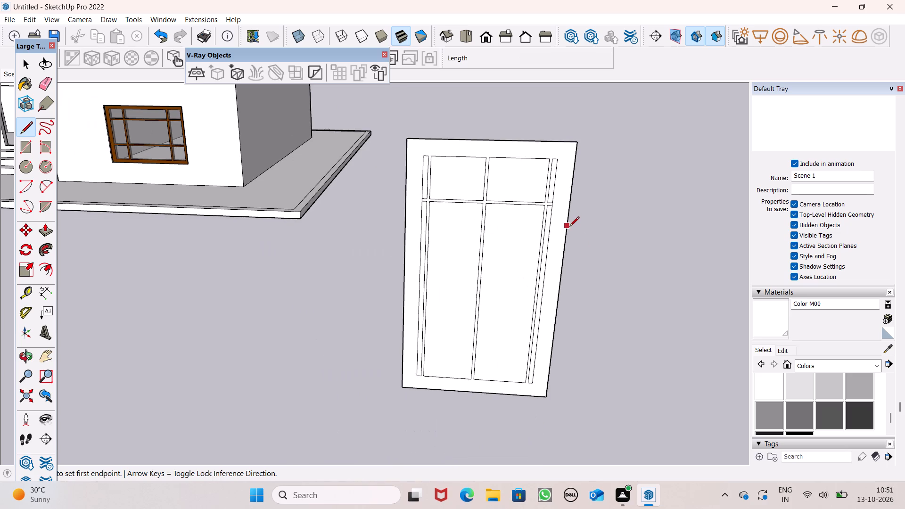
# Push/Pull the door's connected frame and strips outward about 2 3/4" on the back side.
pyautogui.click(46, 241)
pyautogui.click(42, 228)
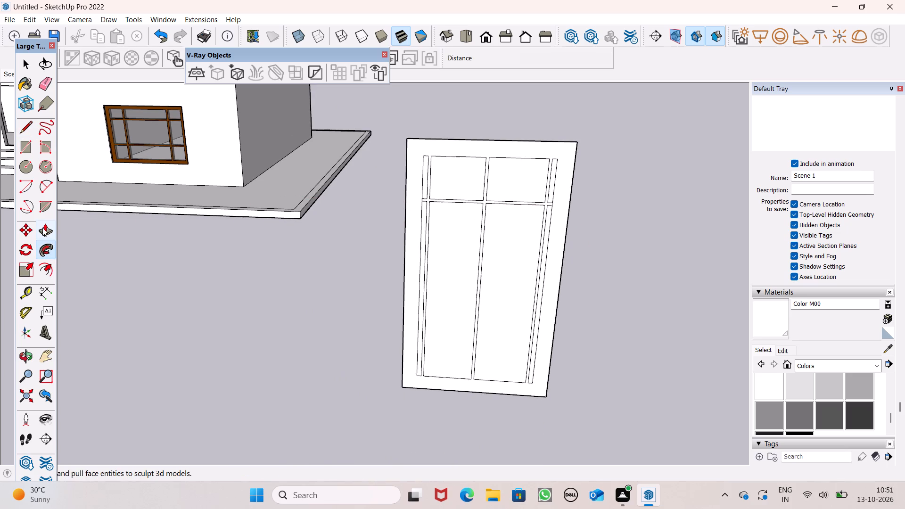
pyautogui.scroll(-1, 606, 301)
pyautogui.moveTo(609, 327); pyautogui.dragTo(537, 340, button='middle')
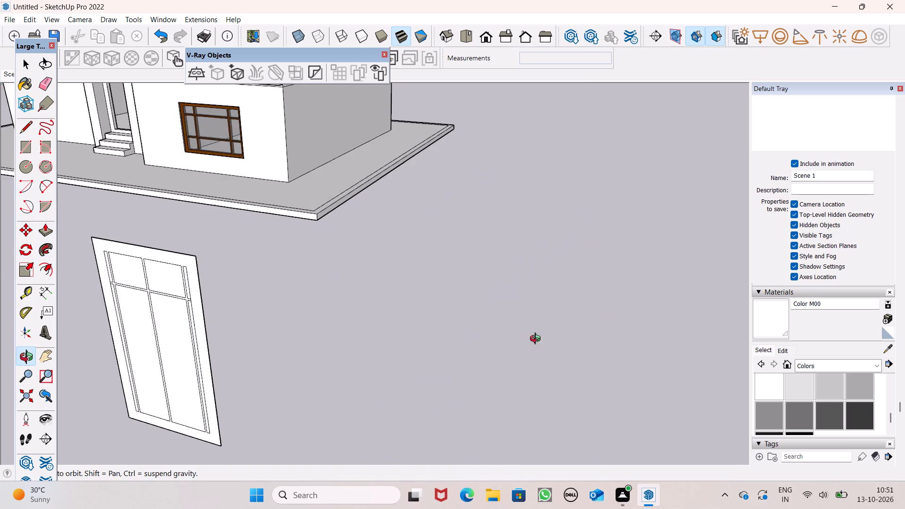
pyautogui.moveTo(537, 340); pyautogui.dragTo(262, 313, button='middle')
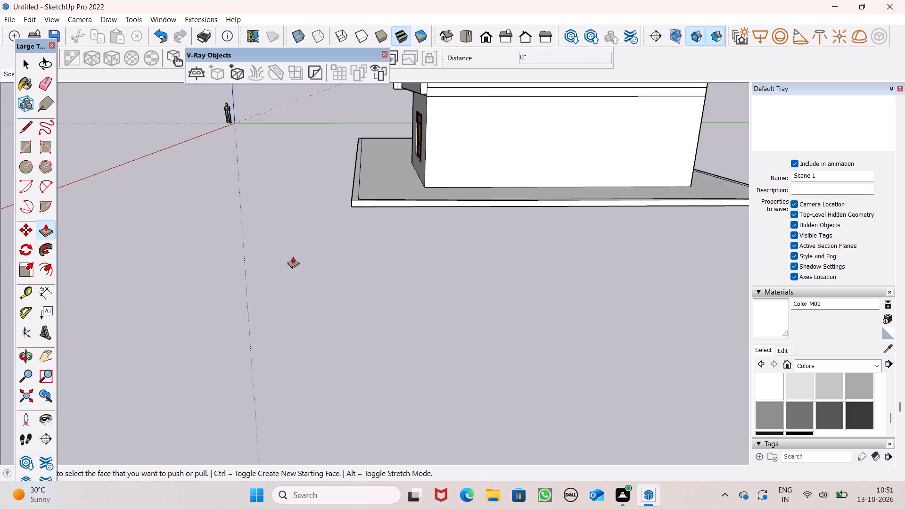
pyautogui.scroll(-9, 293, 257)
pyautogui.scroll(3, 102, 165)
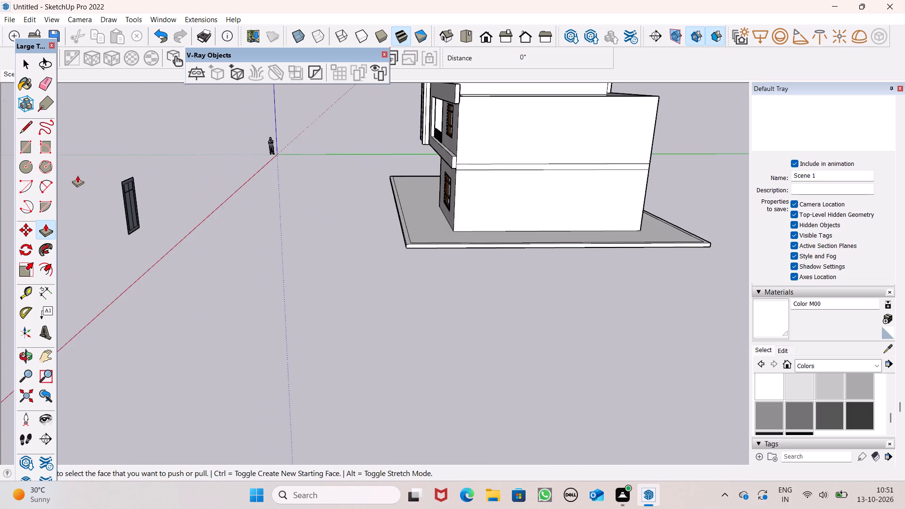
pyautogui.scroll(1, 77, 175)
pyautogui.scroll(5, 174, 228)
pyautogui.moveTo(179, 258); pyautogui.dragTo(147, 268, button='middle')
pyautogui.scroll(-6, 330, 165)
pyautogui.scroll(2, 242, 186)
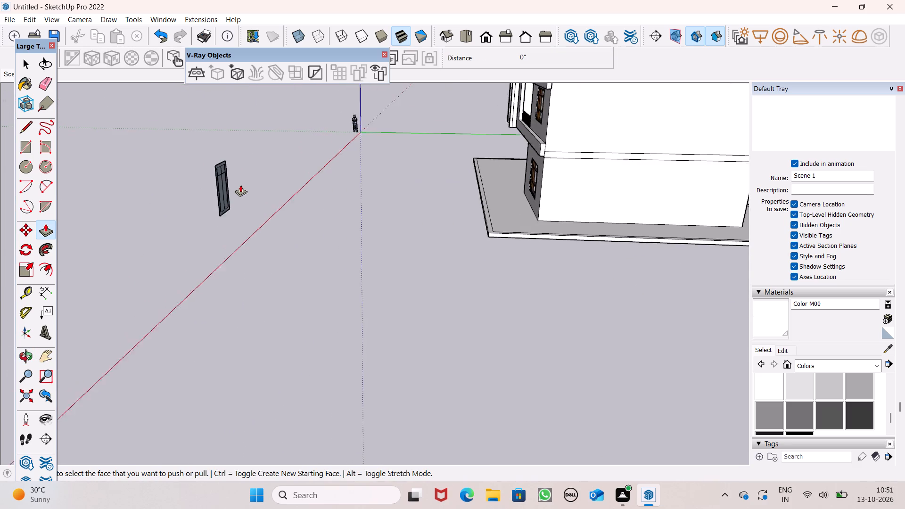
pyautogui.scroll(4, 240, 185)
pyautogui.scroll(6, 199, 199)
pyautogui.scroll(6, 199, 286)
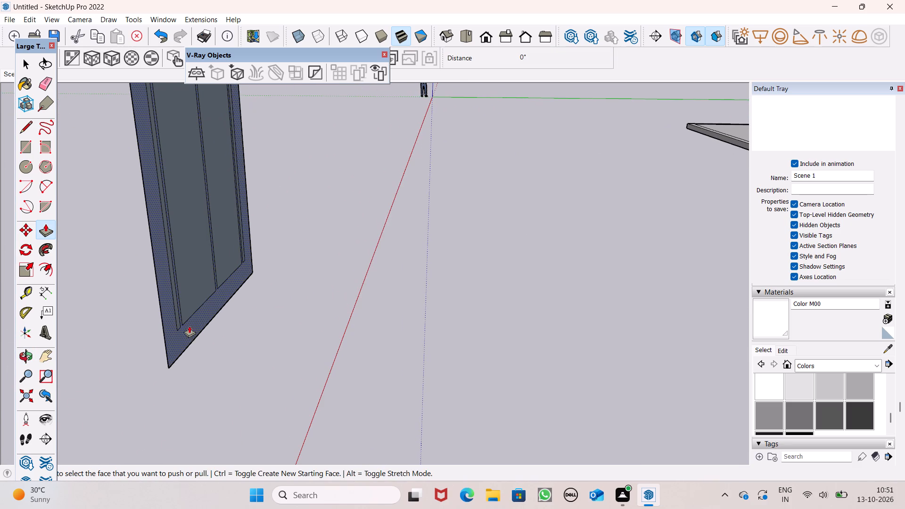
pyautogui.moveTo(189, 333); pyautogui.dragTo(199, 343)
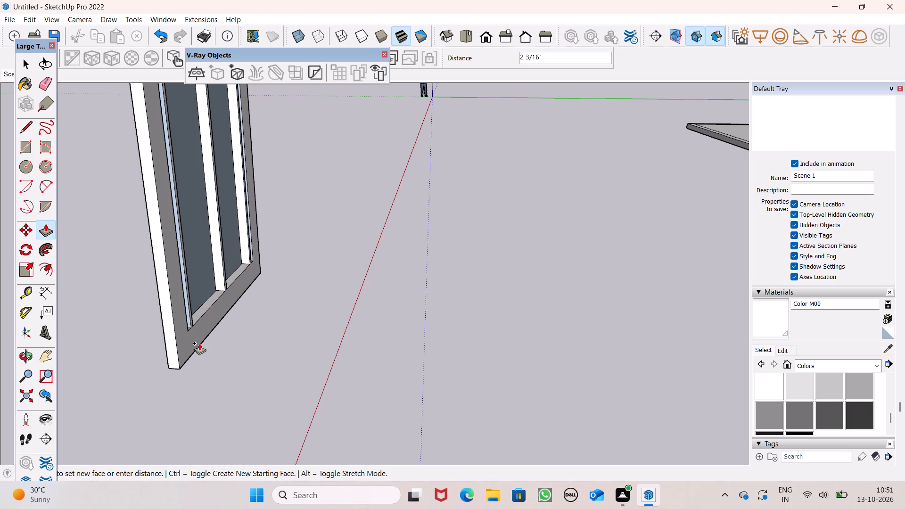
pyautogui.moveTo(199, 343); pyautogui.dragTo(202, 344)
pyautogui.write('6"')
pyautogui.moveTo(202, 344); pyautogui.dragTo(202, 344)
pyautogui.press('Return')
# Push/Pull the door's connected frame and strips outward about 1 5/8" on the front side.
pyautogui.scroll(-1, 283, 284)
pyautogui.scroll(-6, 337, 270)
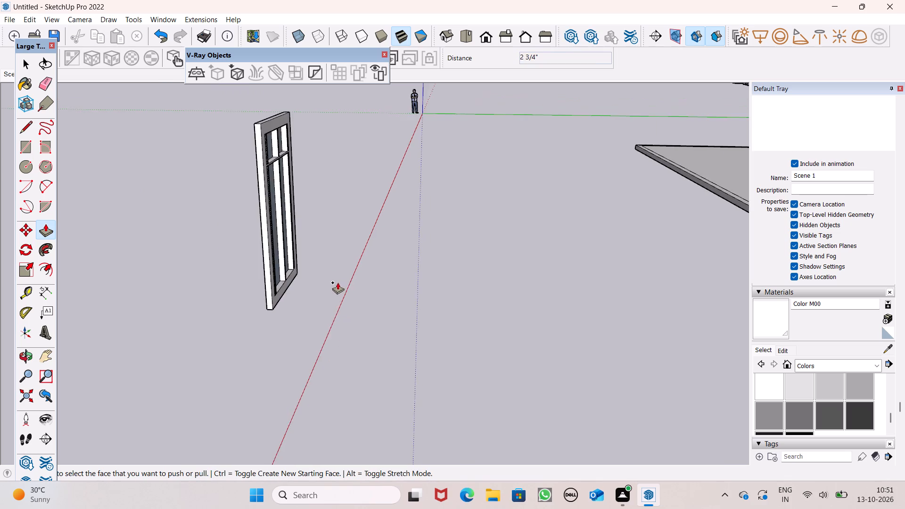
pyautogui.moveTo(340, 301); pyautogui.dragTo(251, 301, button='middle')
pyautogui.scroll(11, 155, 178)
pyautogui.scroll(-1, 160, 191)
pyautogui.scroll(1, 160, 191)
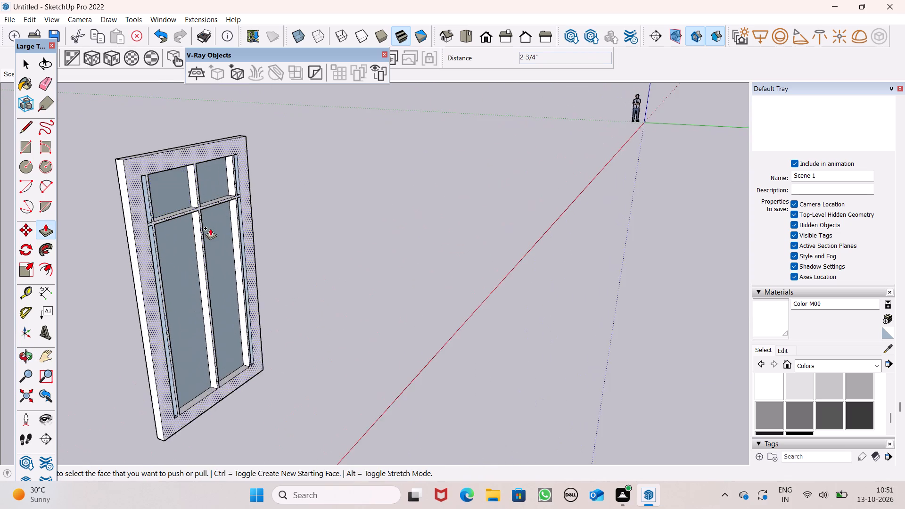
pyautogui.scroll(2, 210, 228)
pyautogui.scroll(-1, 211, 229)
pyautogui.scroll(1, 211, 229)
pyautogui.scroll(-3, 226, 204)
pyautogui.moveTo(215, 251); pyautogui.dragTo(658, 234, button='middle')
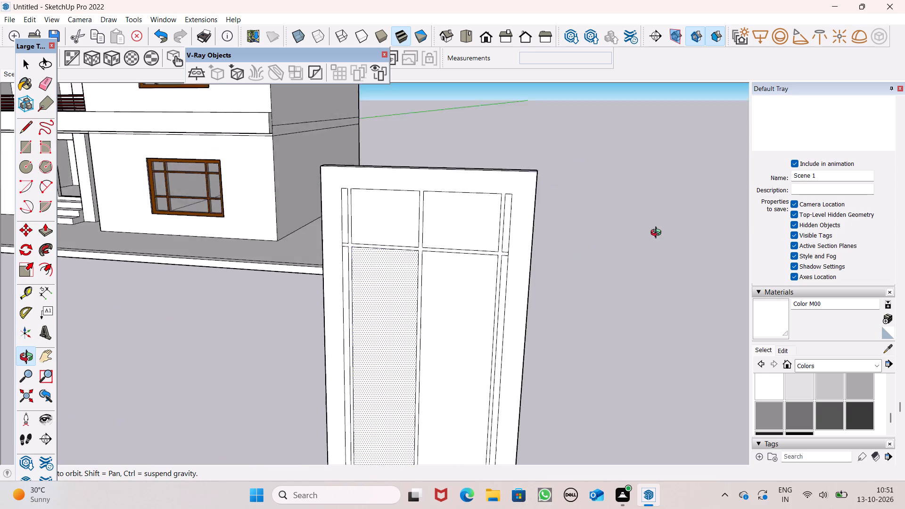
pyautogui.moveTo(658, 234); pyautogui.dragTo(740, 214, button='middle')
pyautogui.scroll(6, 618, 224)
pyautogui.scroll(-3, 579, 205)
pyautogui.scroll(1, 580, 205)
pyautogui.scroll(-1, 580, 205)
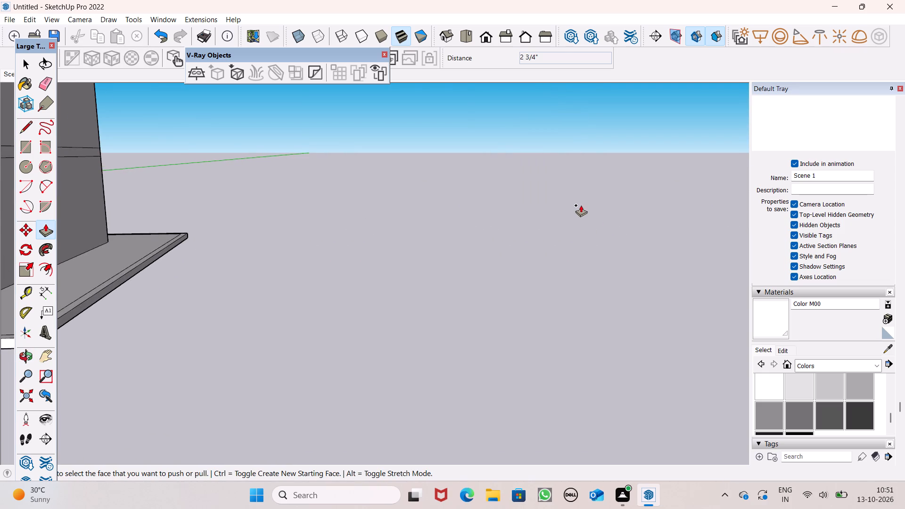
pyautogui.scroll(-2, 581, 204)
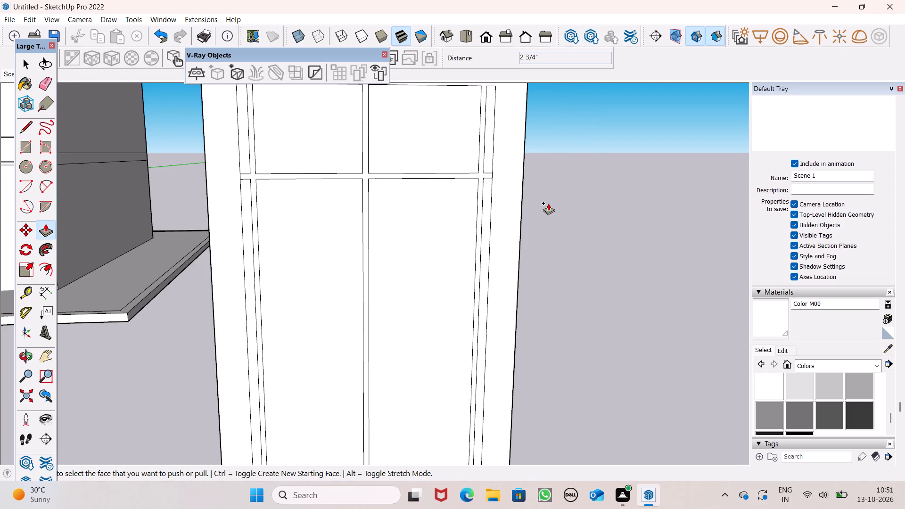
pyautogui.scroll(-1, 591, 205)
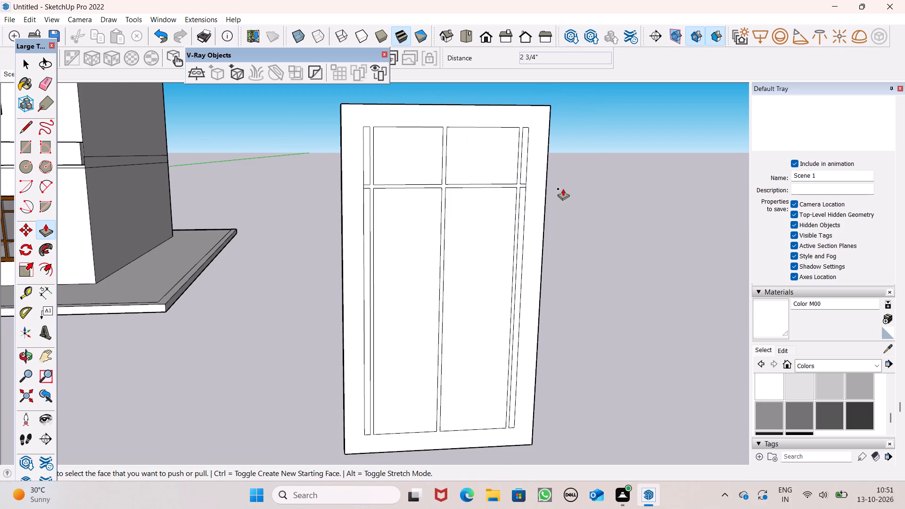
pyautogui.scroll(-2, 562, 188)
pyautogui.scroll(5, 527, 338)
pyautogui.moveTo(541, 303); pyautogui.dragTo(541, 310)
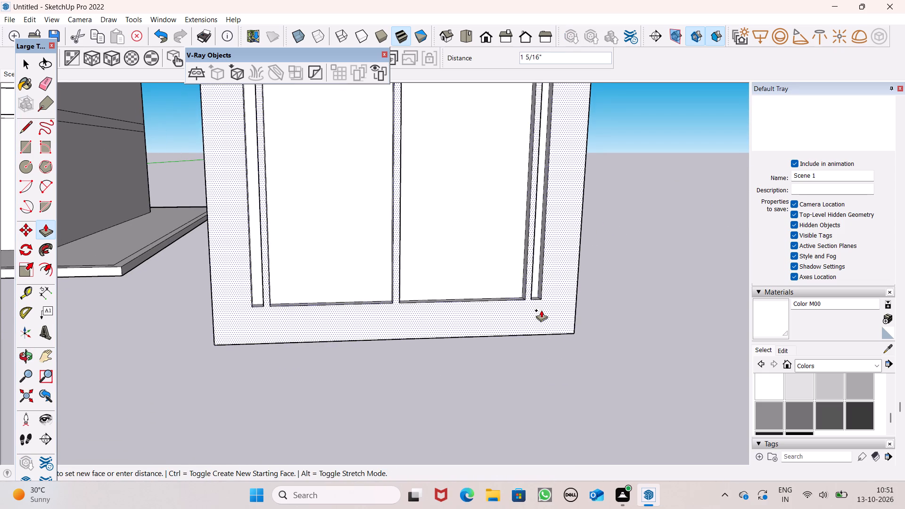
pyautogui.moveTo(541, 310); pyautogui.dragTo(542, 311)
# Paint the door's four large panes with Translucent Glass Gray from the Glass and Mirrors collection.
pyautogui.scroll(-2, 548, 269)
pyautogui.scroll(1, 550, 285)
pyautogui.scroll(-1, 550, 286)
pyautogui.scroll(1, 557, 287)
pyautogui.scroll(-4, 557, 287)
pyautogui.moveTo(575, 295); pyautogui.dragTo(578, 378, button='middle')
pyautogui.scroll(-6, 589, 348)
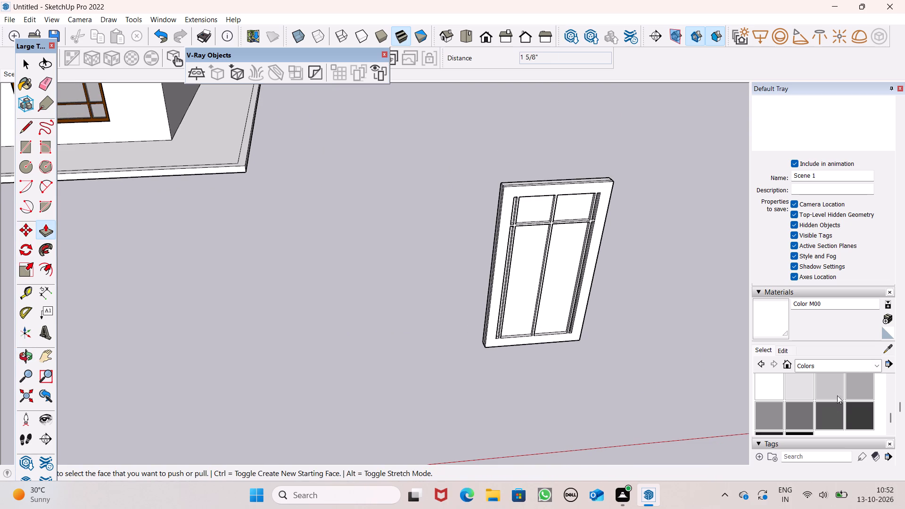
pyautogui.scroll(-2, 836, 420)
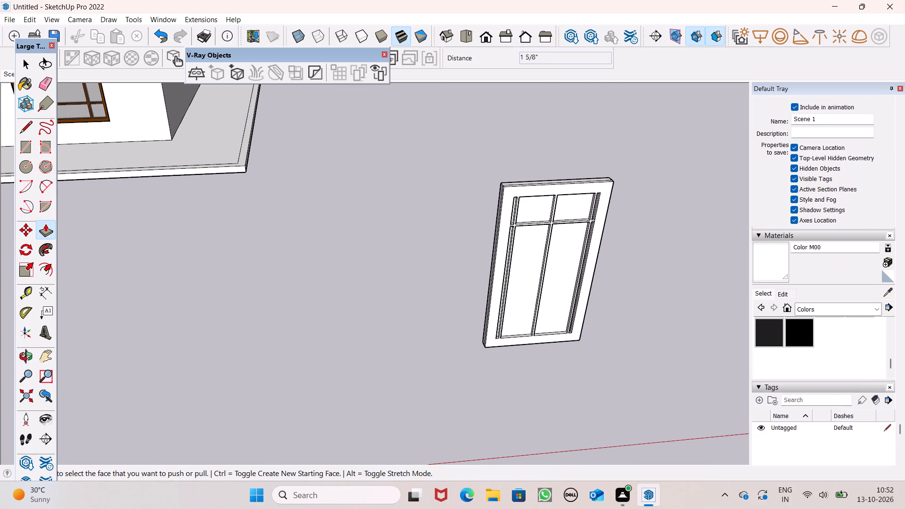
pyautogui.click(859, 307)
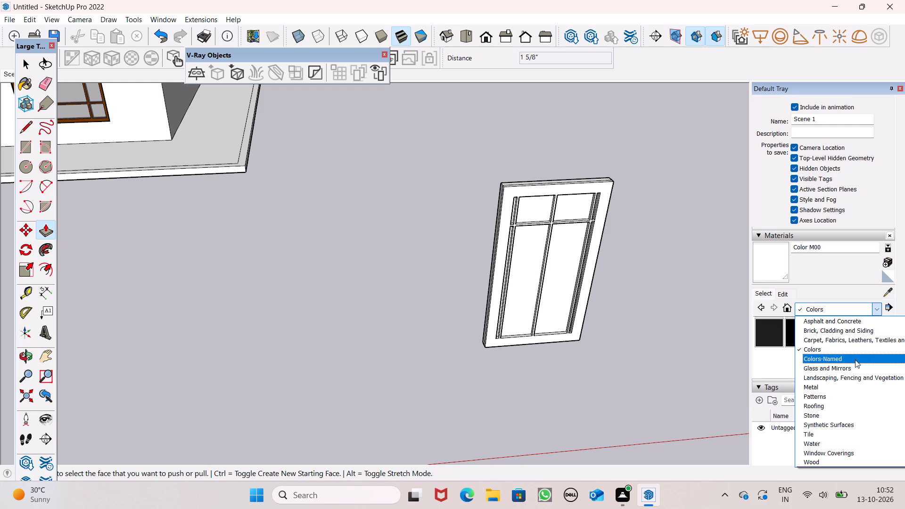
pyautogui.click(858, 364)
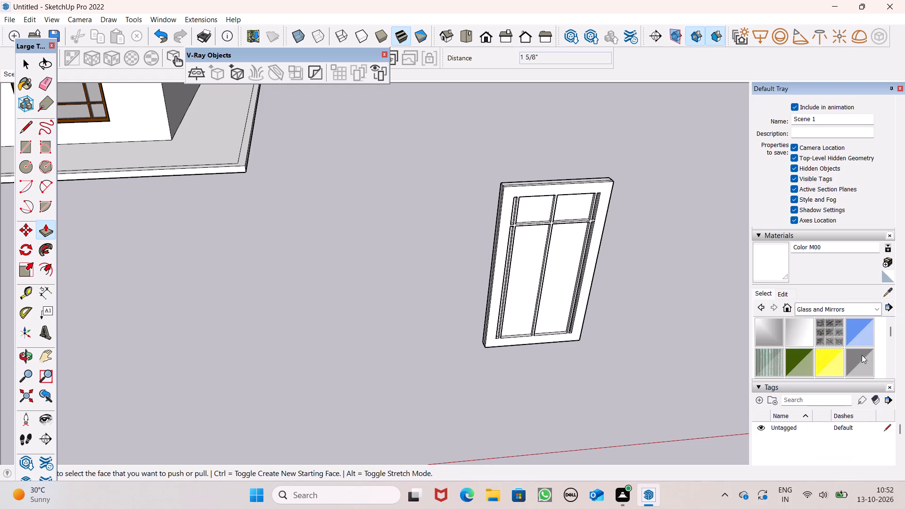
pyautogui.click(860, 356)
pyautogui.click(855, 365)
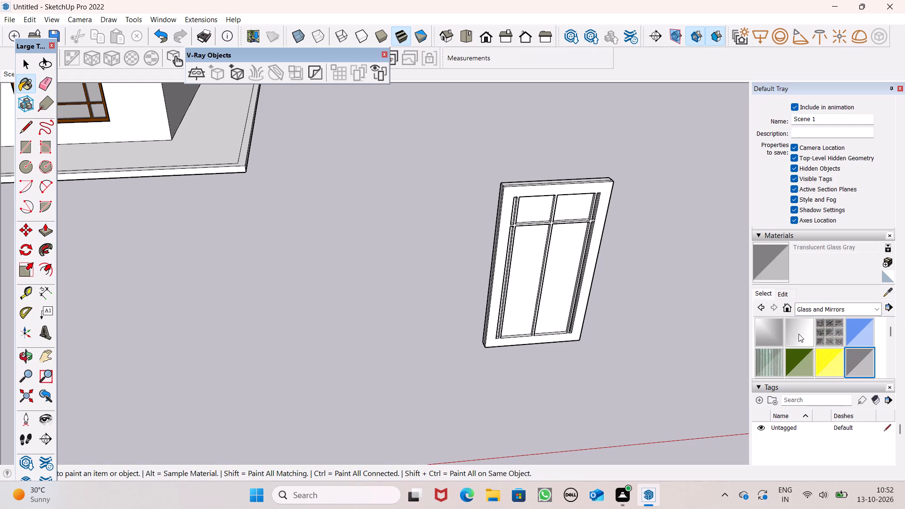
pyautogui.scroll(5, 607, 245)
pyautogui.scroll(-5, 543, 225)
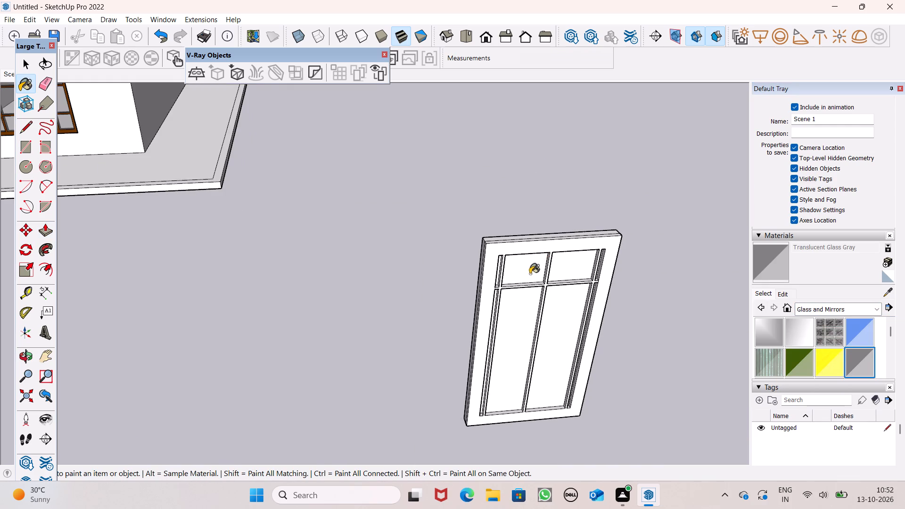
pyautogui.click(523, 267)
pyautogui.click(585, 274)
pyautogui.click(574, 320)
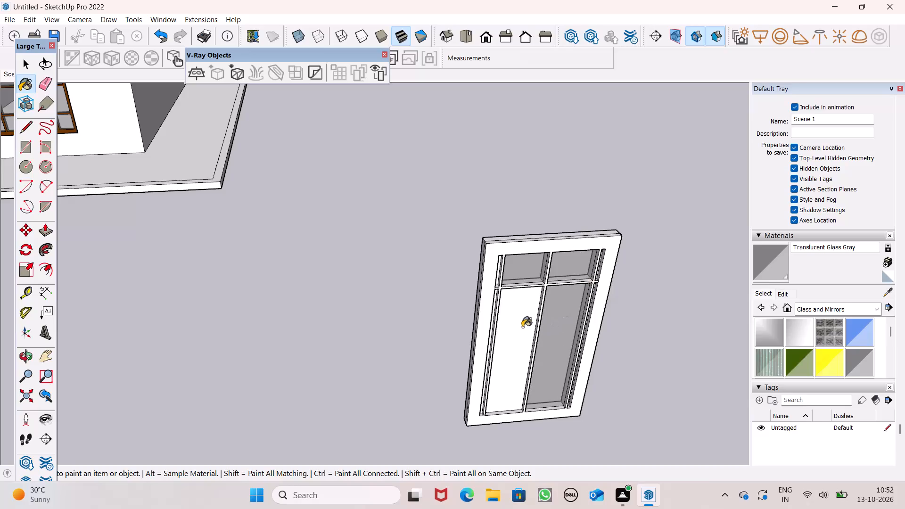
pyautogui.click(520, 327)
# Paint the upper and lower narrow panes along both sides of the door with Translucent Glass Gray.
pyautogui.moveTo(540, 335); pyautogui.dragTo(452, 236, button='middle')
pyautogui.scroll(7, 512, 290)
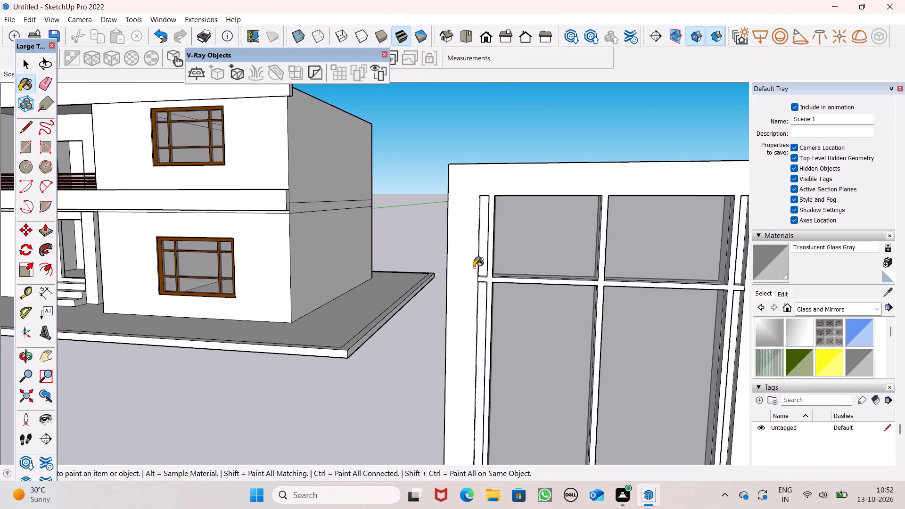
pyautogui.scroll(4, 488, 248)
pyautogui.click(478, 253)
pyautogui.scroll(-4, 518, 224)
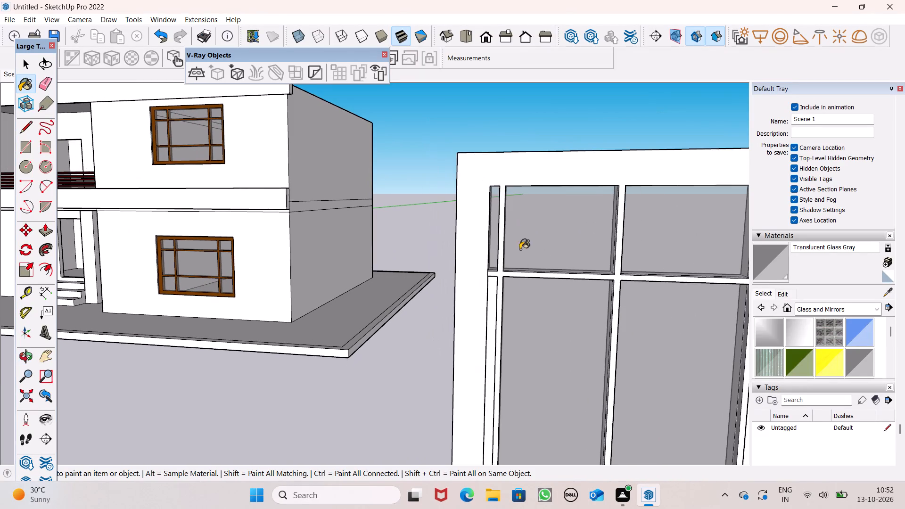
pyautogui.scroll(6, 496, 319)
pyautogui.click(491, 314)
pyautogui.scroll(-9, 491, 201)
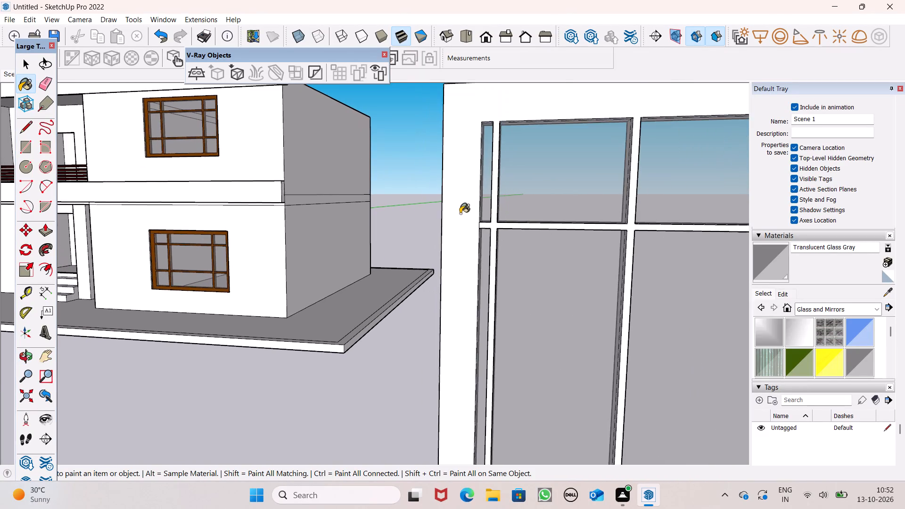
pyautogui.scroll(-3, 460, 213)
pyautogui.scroll(7, 601, 213)
pyautogui.scroll(2, 641, 209)
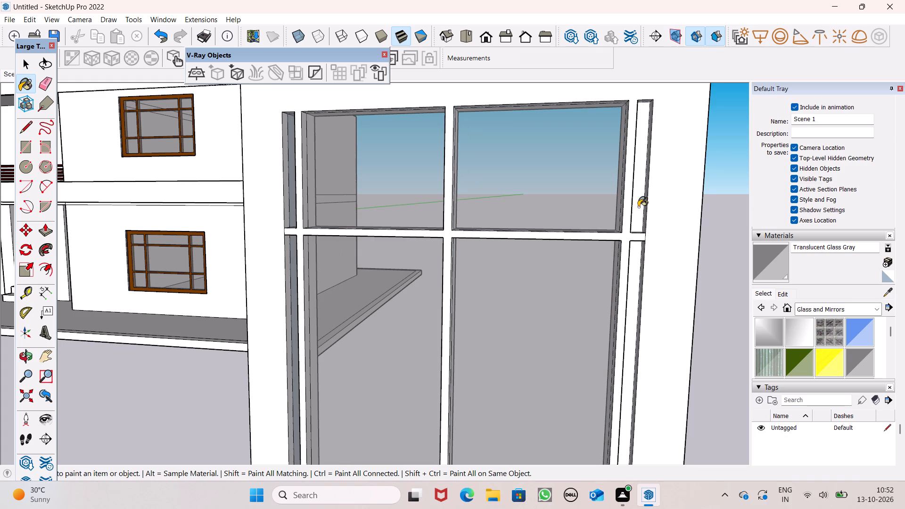
pyautogui.click(638, 207)
pyautogui.scroll(-4, 581, 186)
pyautogui.scroll(4, 617, 258)
pyautogui.click(617, 253)
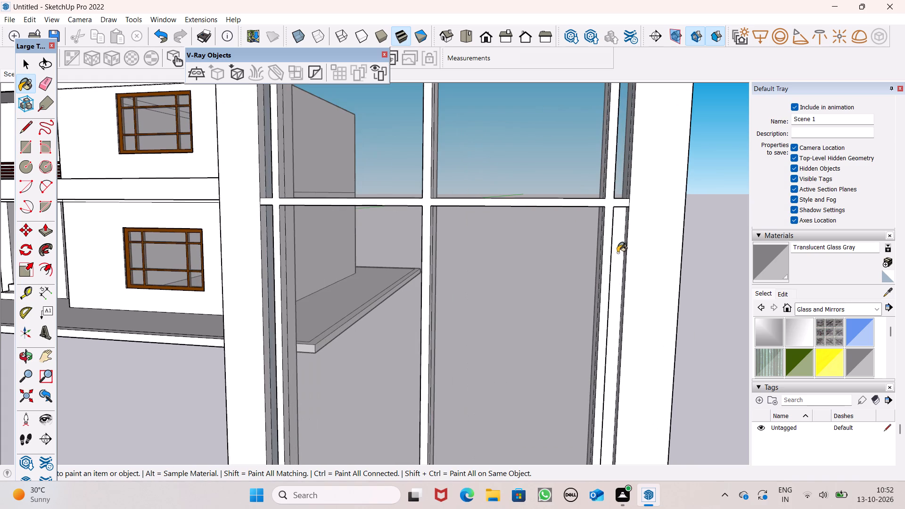
# Choose Color M08 from the Colors collection and paint the front face of the door's connected frame and strips.
pyautogui.scroll(-10, 566, 193)
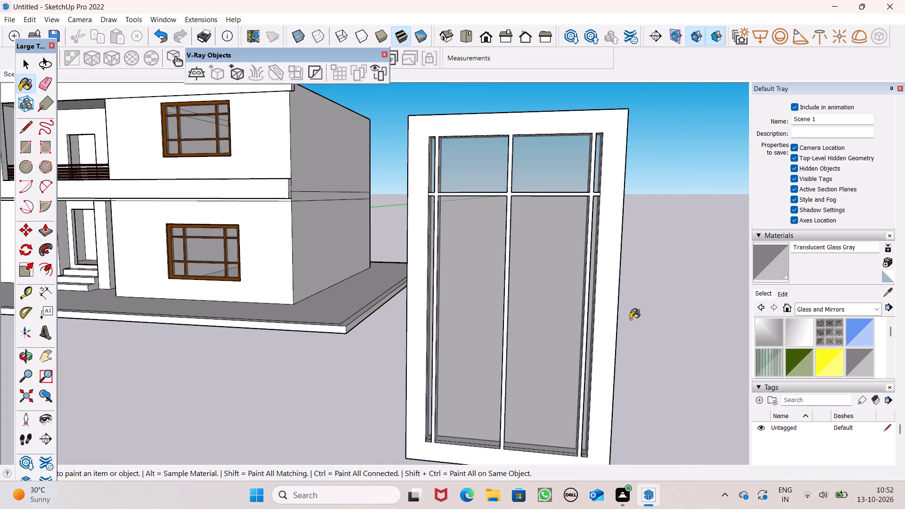
pyautogui.moveTo(626, 323); pyautogui.dragTo(656, 341, button='middle')
pyautogui.scroll(1, 685, 297)
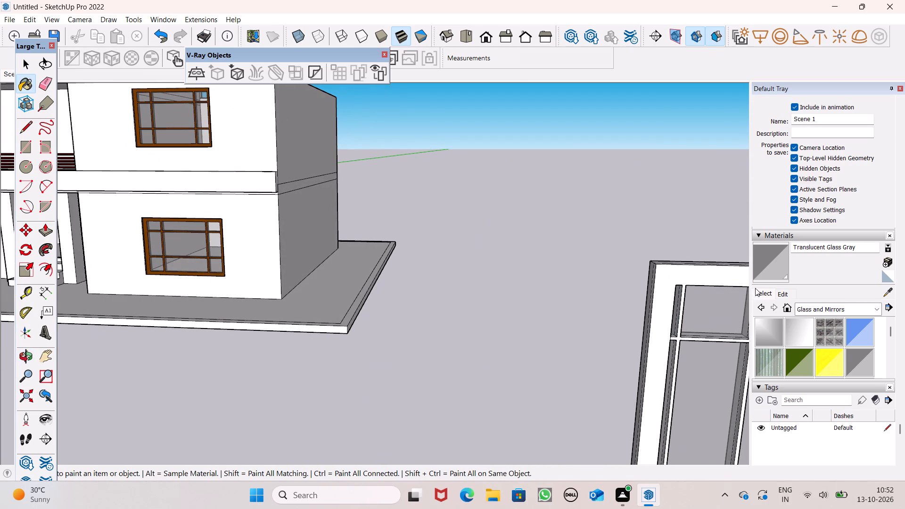
pyautogui.click(824, 306)
pyautogui.click(891, 348)
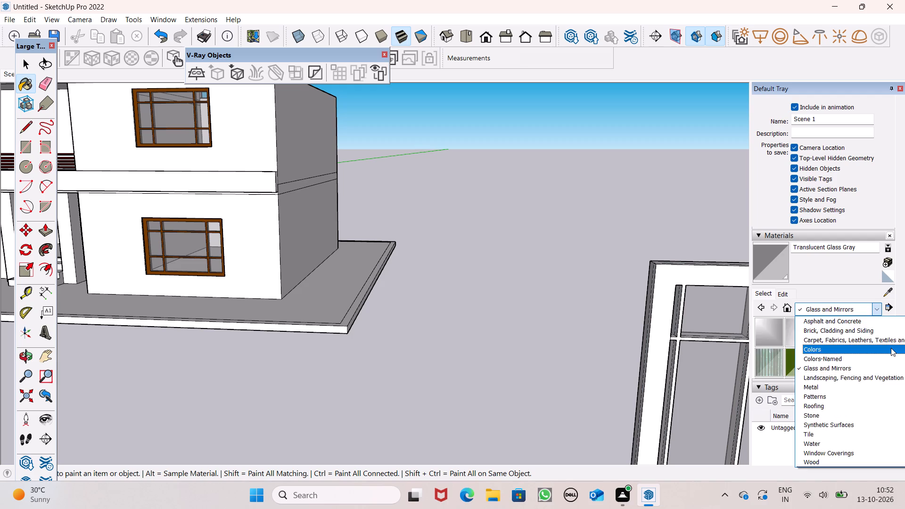
pyautogui.scroll(-1, 850, 353)
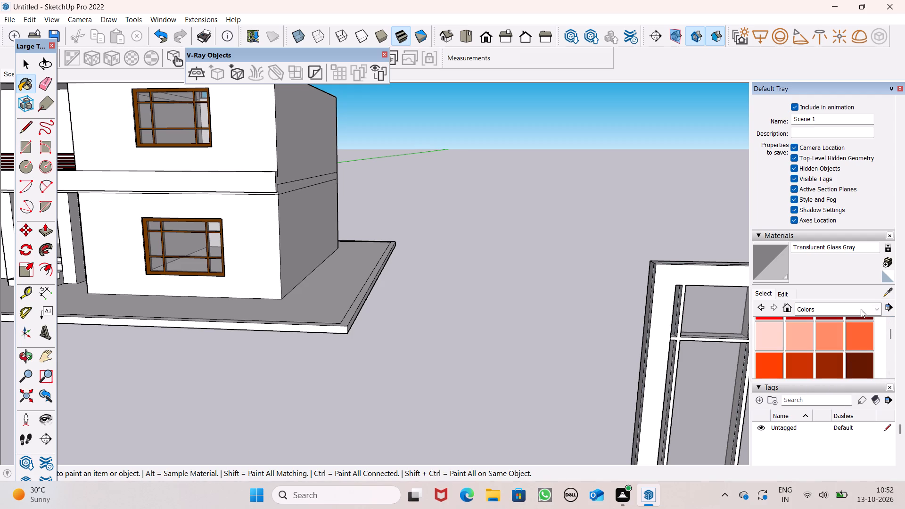
pyautogui.scroll(-9, 847, 343)
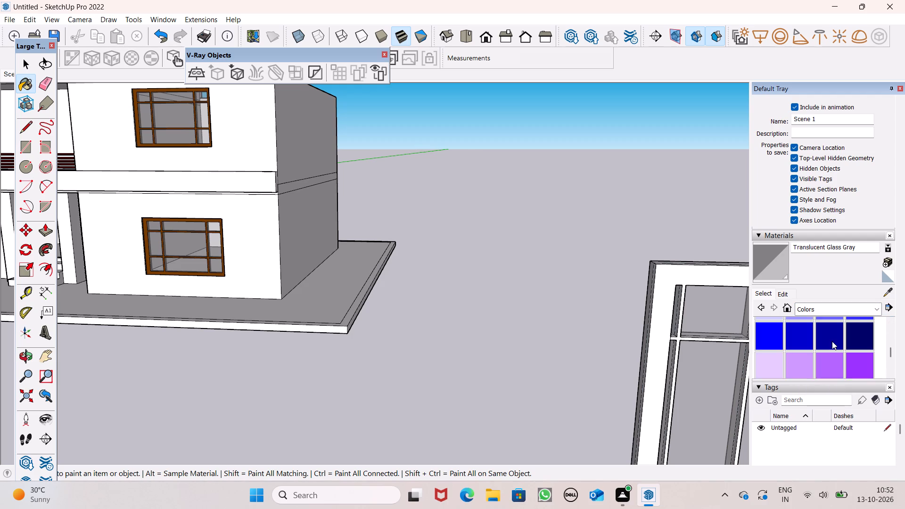
pyautogui.scroll(-5, 832, 341)
pyautogui.click(769, 279)
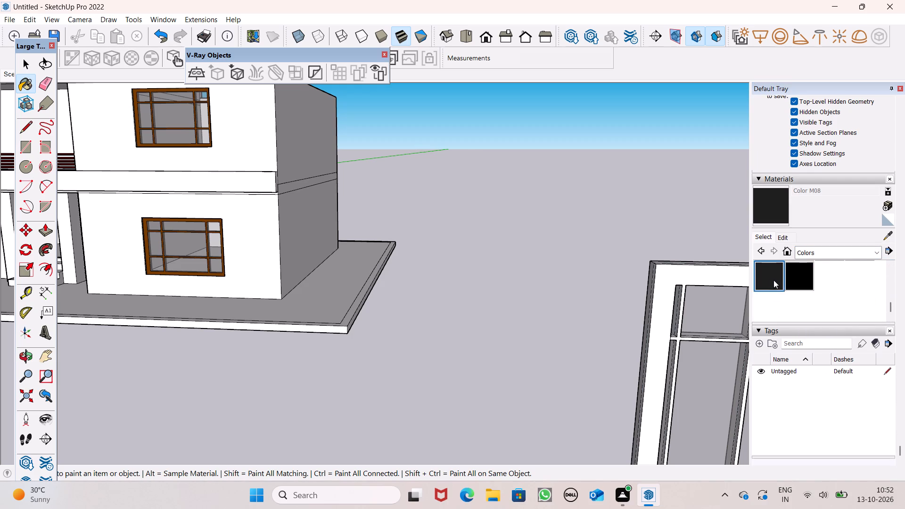
pyautogui.click(702, 277)
# Set the red value of the Color M08 material to 58.
pyautogui.click(784, 234)
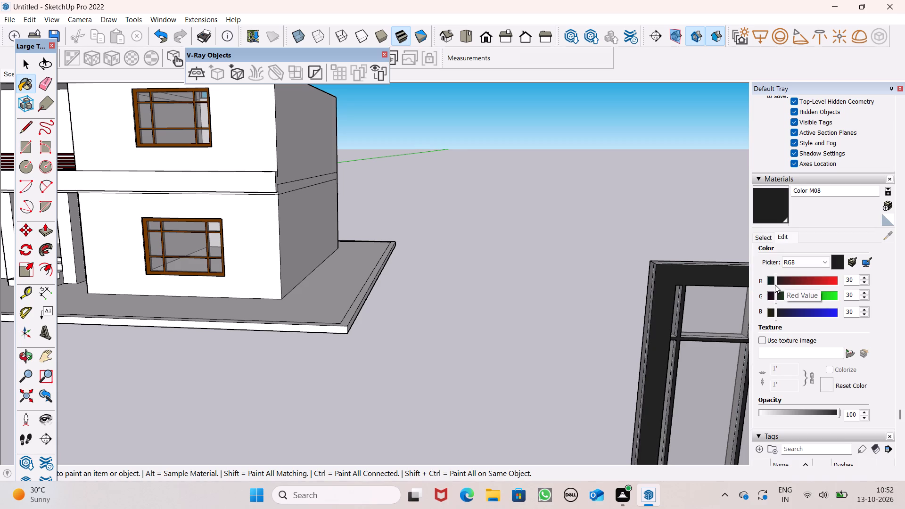
pyautogui.moveTo(775, 286); pyautogui.dragTo(785, 289)
# Paint the door frame's outer side edge on the side away from the house front with the edited Color M08.
pyautogui.scroll(-4, 505, 256)
pyautogui.scroll(3, 585, 338)
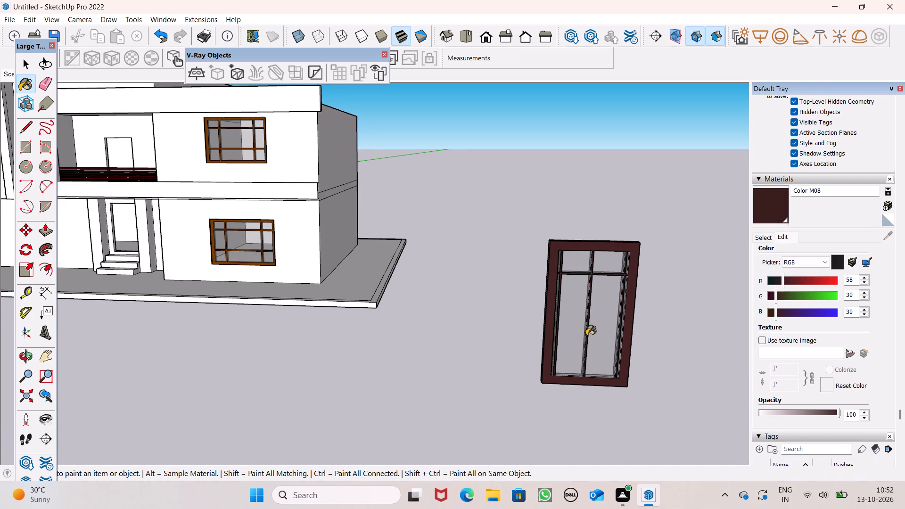
pyautogui.scroll(-1, 620, 354)
pyautogui.scroll(11, 620, 354)
pyautogui.scroll(-1, 635, 344)
pyautogui.moveTo(641, 363); pyautogui.dragTo(335, 379, button='middle')
pyautogui.scroll(1, 623, 378)
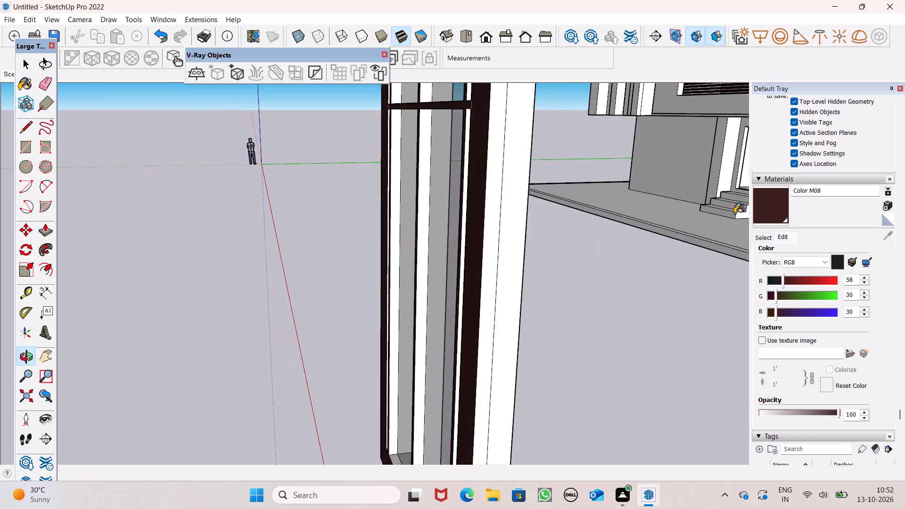
pyautogui.click(773, 205)
pyautogui.click(493, 222)
pyautogui.click(499, 222)
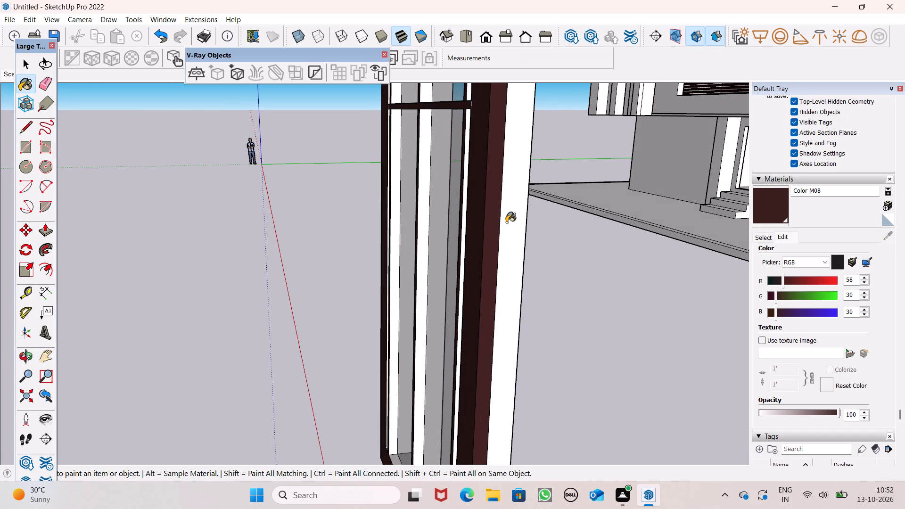
# Paint both halves of the door frame's top edge and its back face with Color M08.
pyautogui.scroll(-2, 562, 238)
pyautogui.moveTo(437, 296); pyautogui.dragTo(356, 298, button='middle')
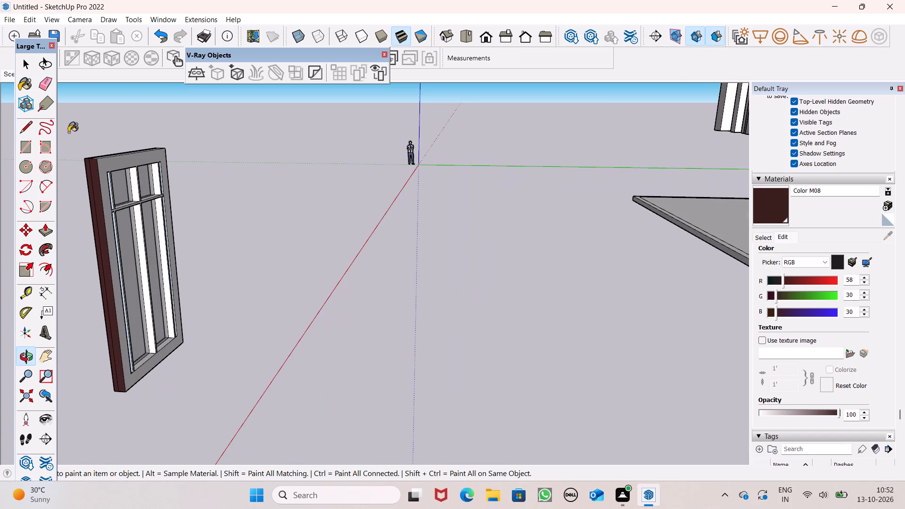
pyautogui.scroll(2, 88, 182)
pyautogui.scroll(-1, 88, 182)
pyautogui.scroll(2, 88, 182)
pyautogui.scroll(5, 115, 145)
pyautogui.scroll(-5, 174, 171)
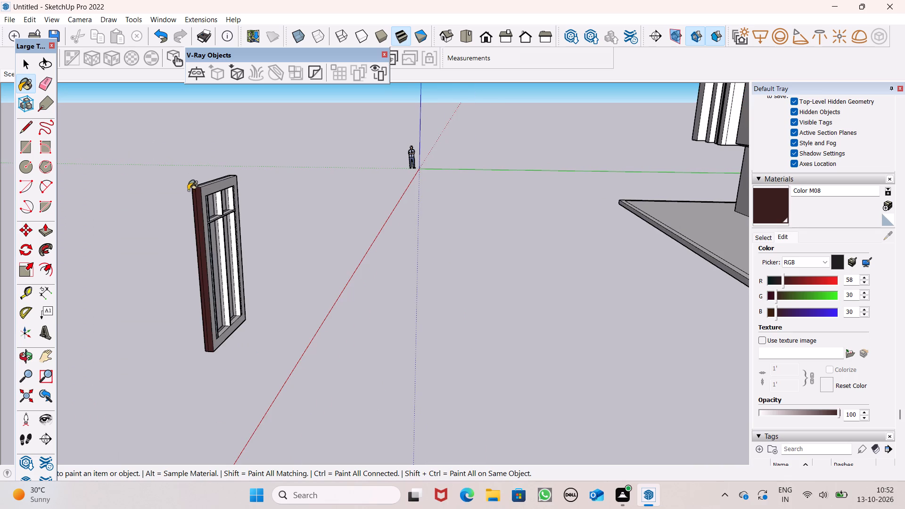
pyautogui.scroll(7, 229, 197)
pyautogui.moveTo(222, 221); pyautogui.dragTo(247, 293, button='middle')
pyautogui.scroll(5, 180, 222)
pyautogui.click(180, 220)
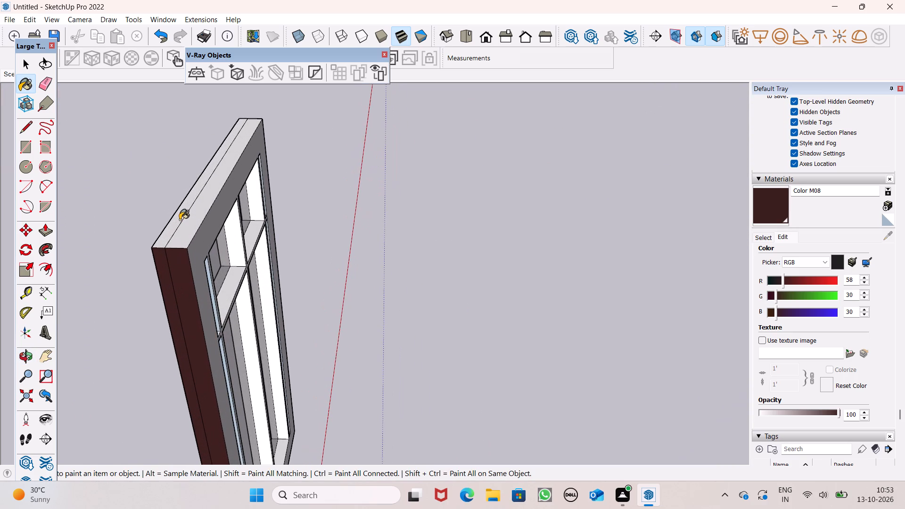
pyautogui.click(188, 225)
pyautogui.click(207, 238)
pyautogui.scroll(-3, 289, 172)
# Paint the lower inward side faces of the side and centre strips and the frame's adjoining inner edge with Color M08.
pyautogui.moveTo(290, 242); pyautogui.dragTo(186, 202, button='middle')
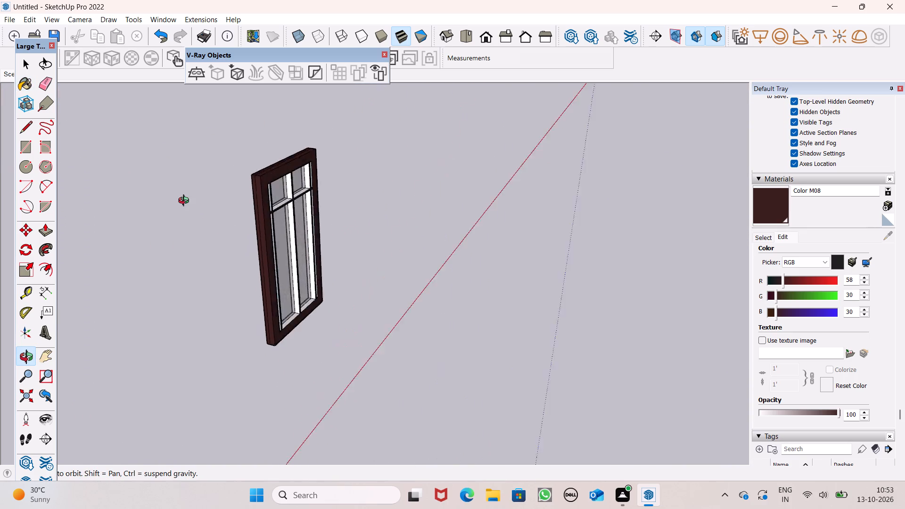
pyautogui.moveTo(186, 202); pyautogui.dragTo(57, 134, button='middle')
pyautogui.scroll(6, 282, 254)
pyautogui.scroll(1, 334, 254)
pyautogui.moveTo(332, 257); pyautogui.dragTo(177, 251, button='middle')
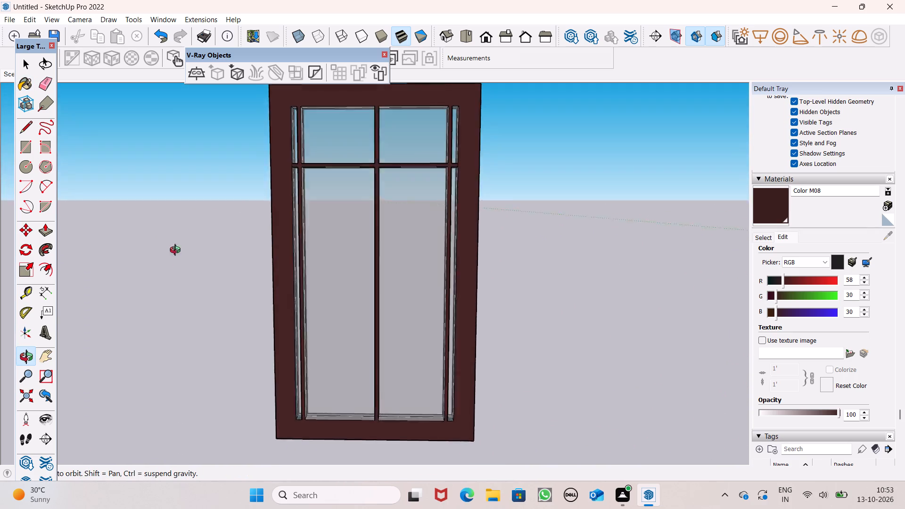
pyautogui.moveTo(177, 251); pyautogui.dragTo(117, 231, button='middle')
pyautogui.scroll(1, 117, 231)
pyautogui.moveTo(341, 291); pyautogui.dragTo(192, 288, button='middle')
pyautogui.scroll(1, 193, 288)
pyautogui.scroll(2, 341, 271)
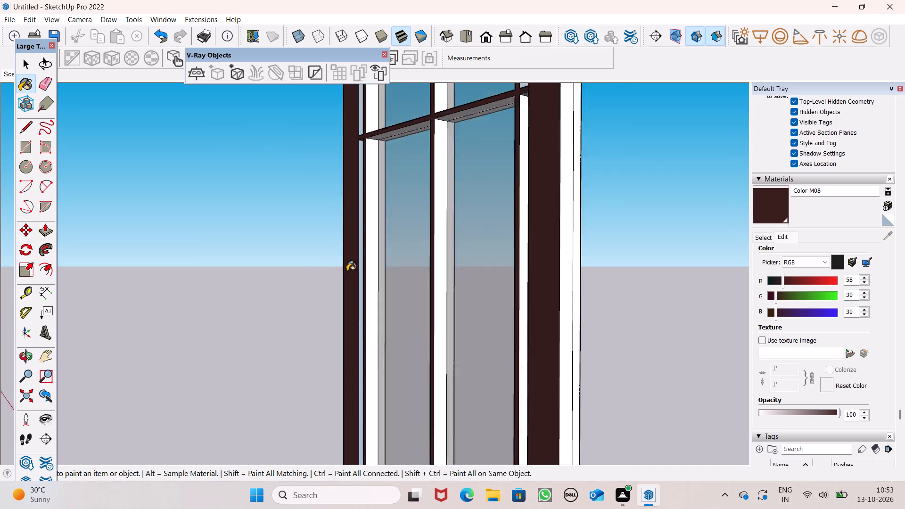
pyautogui.scroll(5, 347, 271)
pyautogui.click(388, 272)
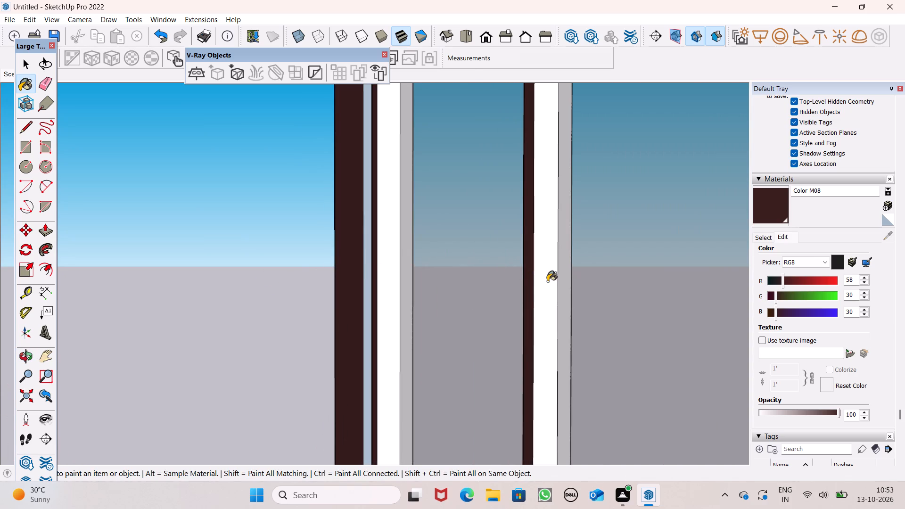
pyautogui.click(547, 281)
pyautogui.scroll(-4, 483, 246)
pyautogui.moveTo(483, 261); pyautogui.dragTo(437, 275, button='middle')
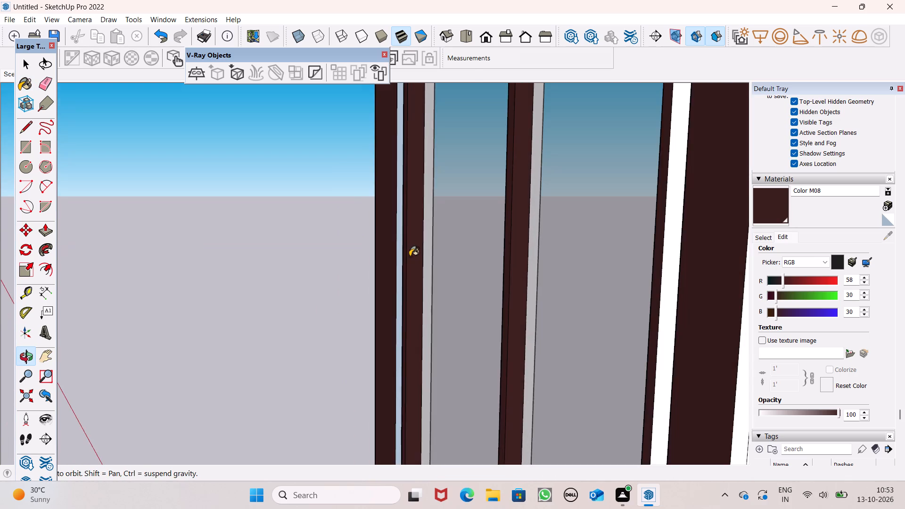
pyautogui.scroll(6, 393, 250)
pyautogui.click(400, 242)
pyautogui.scroll(-3, 415, 222)
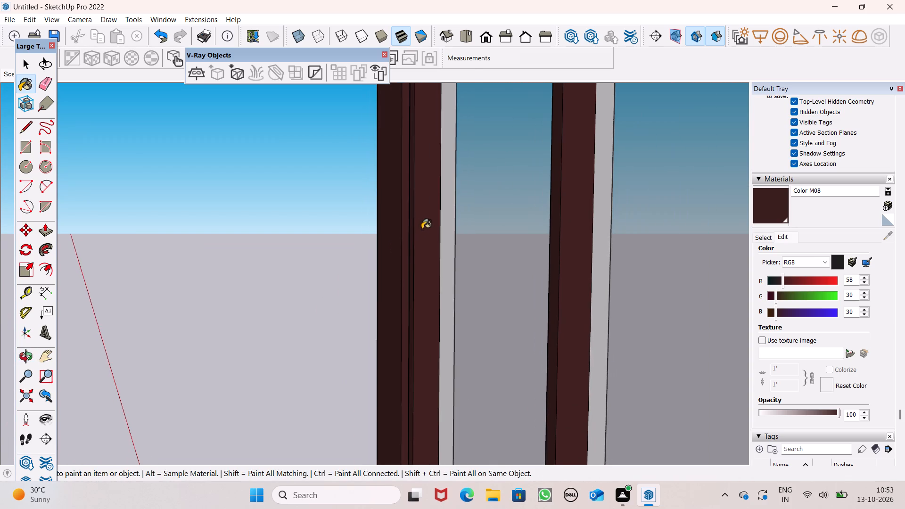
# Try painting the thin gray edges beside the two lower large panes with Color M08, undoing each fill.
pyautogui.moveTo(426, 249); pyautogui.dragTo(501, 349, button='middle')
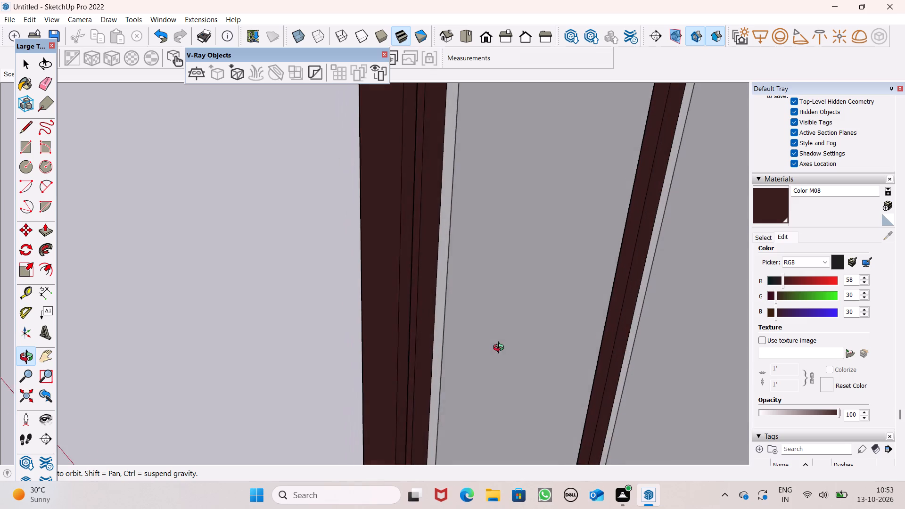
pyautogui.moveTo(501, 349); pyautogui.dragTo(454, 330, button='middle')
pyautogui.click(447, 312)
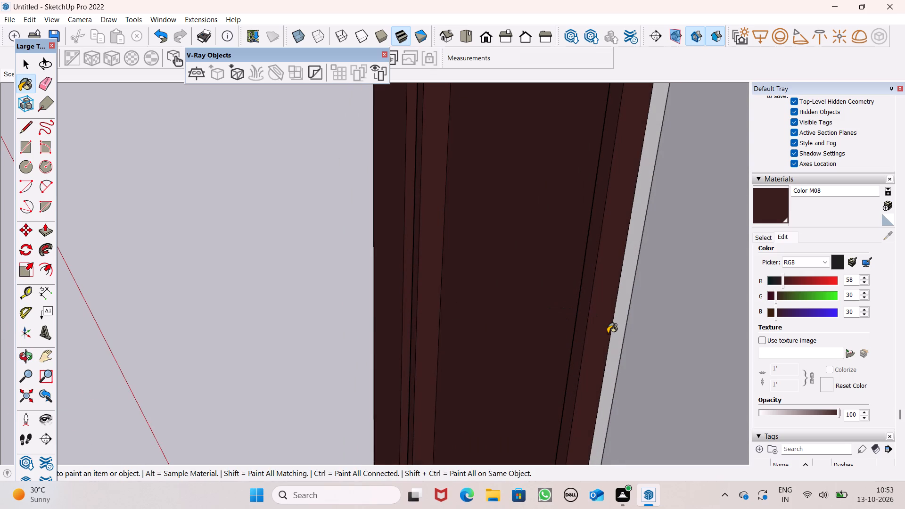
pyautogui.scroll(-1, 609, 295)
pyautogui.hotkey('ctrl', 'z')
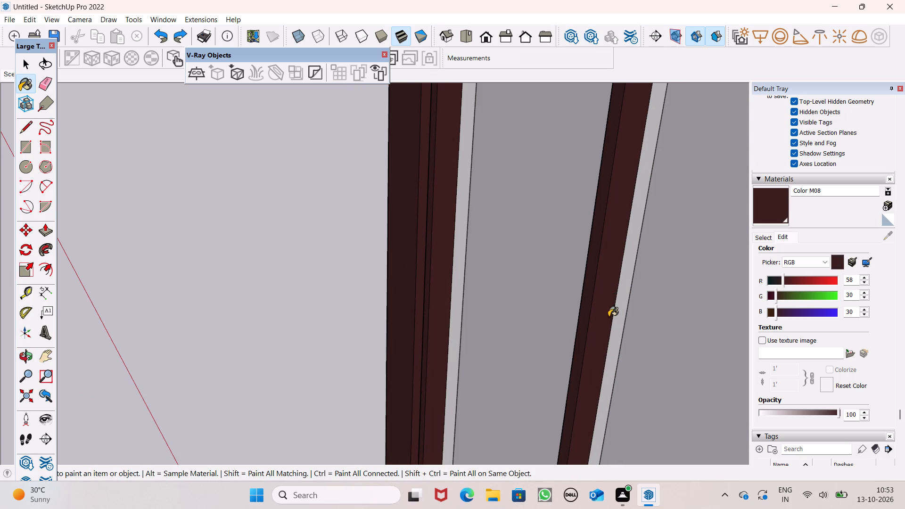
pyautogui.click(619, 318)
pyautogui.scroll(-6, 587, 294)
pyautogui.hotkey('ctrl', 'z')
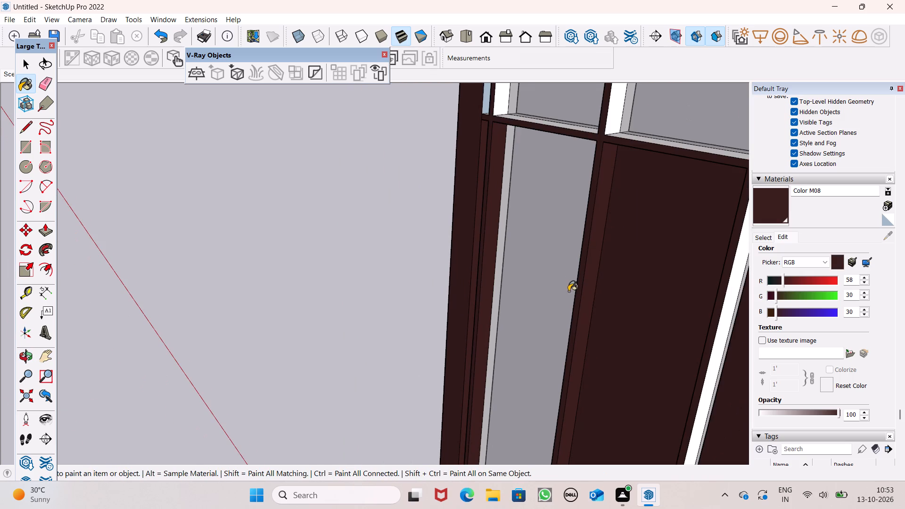
# Paint the upper side faces of the centre and side strips and the crossbar's top faces at the large panes with Color M08.
pyautogui.scroll(-5, 568, 291)
pyautogui.moveTo(623, 300); pyautogui.dragTo(550, 295, button='middle')
pyautogui.scroll(6, 591, 241)
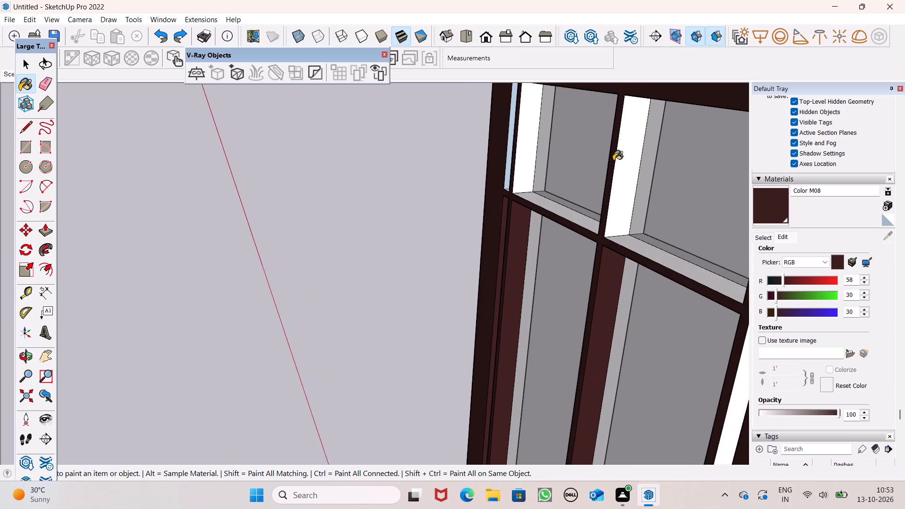
pyautogui.scroll(2, 613, 161)
pyautogui.click(622, 170)
pyautogui.click(625, 258)
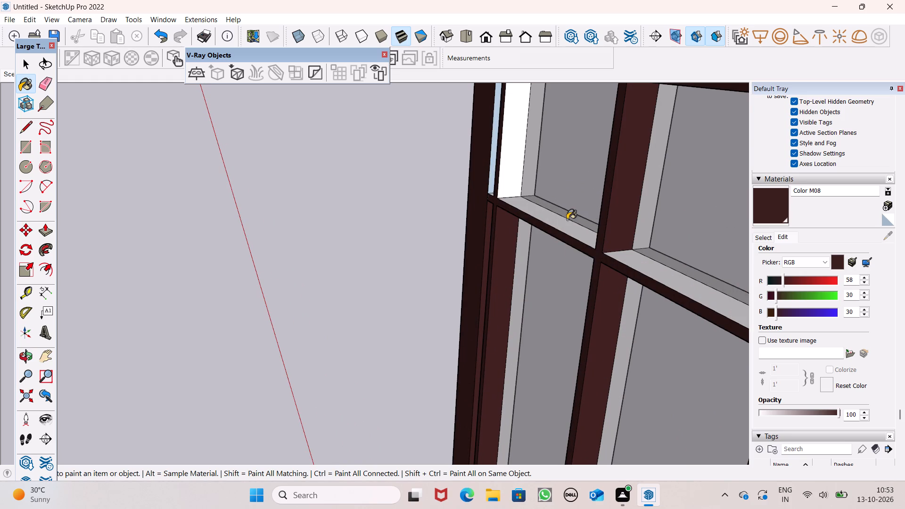
pyautogui.click(561, 221)
pyautogui.click(517, 167)
# Paint the remaining front edges around the narrow side panes with Color M08: crossbar top, upper frame edge and both strip sides.
pyautogui.scroll(4, 491, 145)
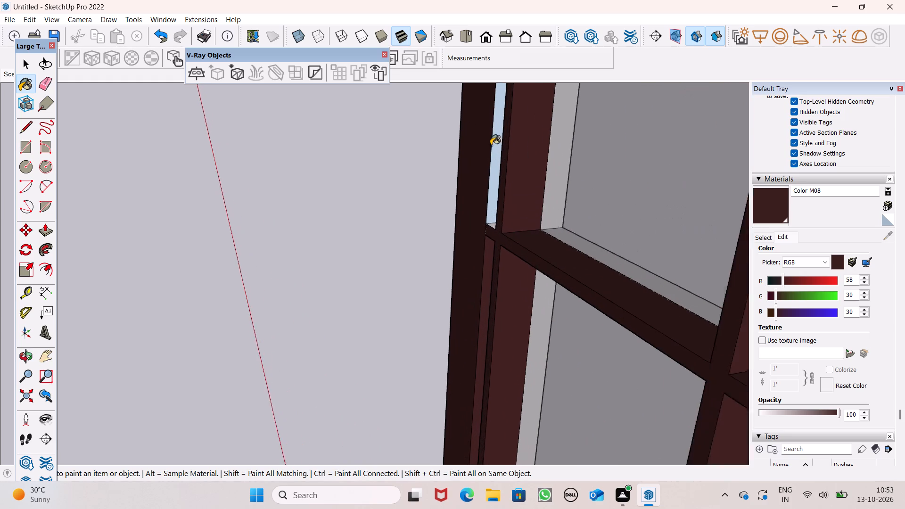
pyautogui.scroll(6, 491, 145)
pyautogui.moveTo(491, 194); pyautogui.dragTo(851, 284, button='middle')
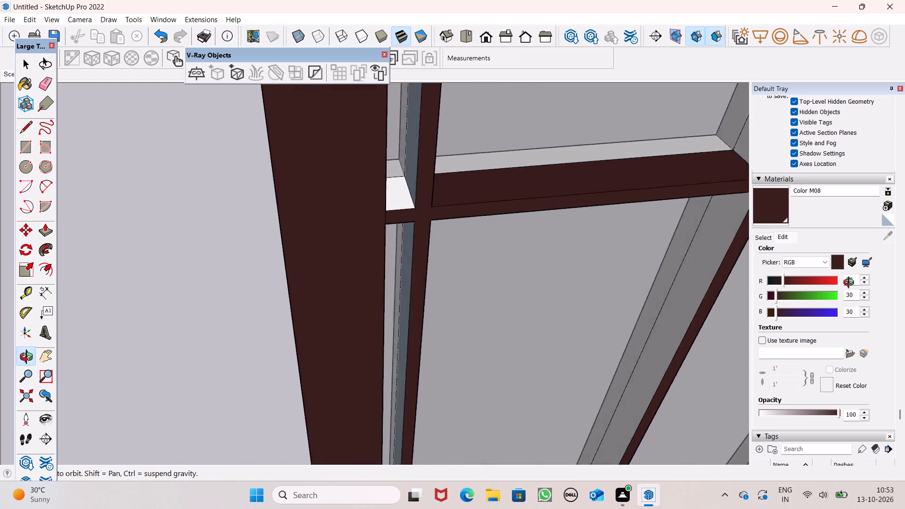
pyautogui.moveTo(851, 284); pyautogui.dragTo(817, 257, button='middle')
pyautogui.scroll(2, 587, 231)
pyautogui.scroll(5, 393, 207)
pyautogui.moveTo(364, 212); pyautogui.dragTo(367, 206)
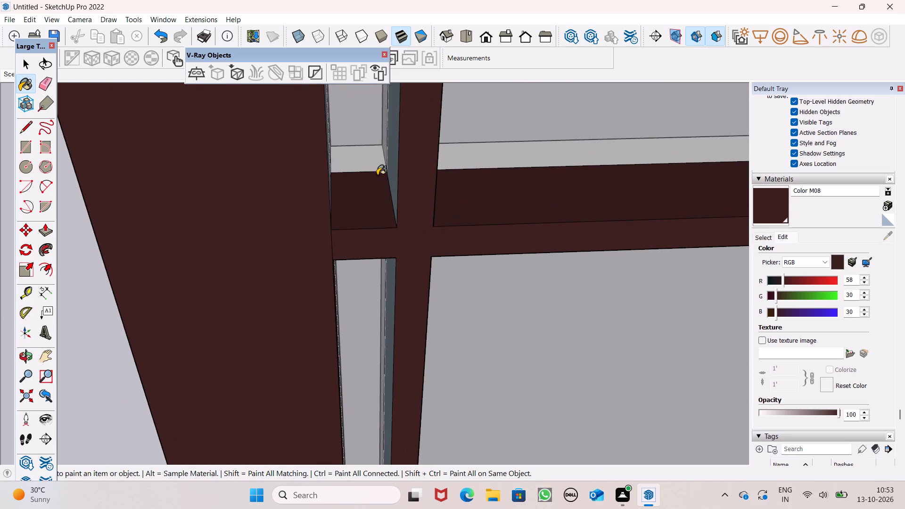
pyautogui.click(396, 164)
pyautogui.moveTo(382, 194); pyautogui.dragTo(309, 170, button='middle')
pyautogui.scroll(1, 309, 173)
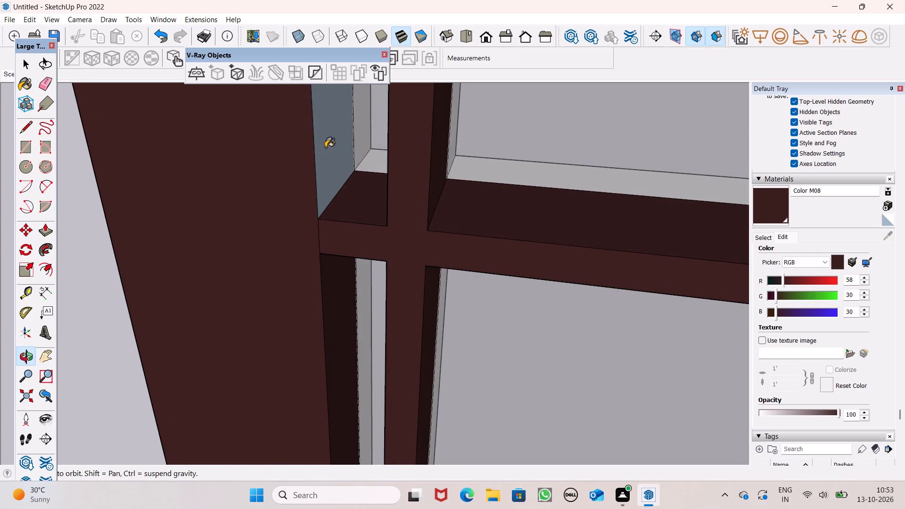
pyautogui.click(325, 148)
pyautogui.moveTo(363, 186); pyautogui.dragTo(510, 94, button='middle')
pyautogui.scroll(1, 508, 104)
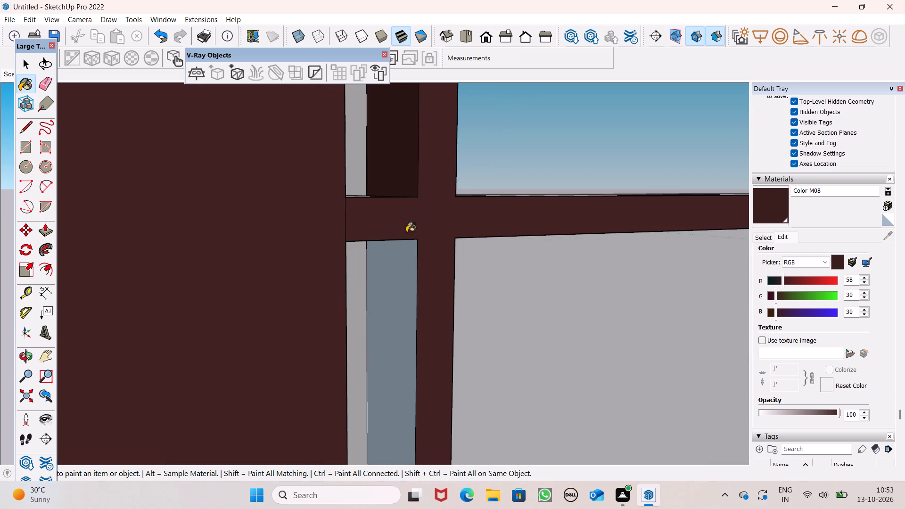
pyautogui.click(395, 272)
# Examine the door's frame and strips for edge faces that still need painting.
pyautogui.scroll(-5, 432, 171)
pyautogui.moveTo(453, 239); pyautogui.dragTo(321, 247, button='middle')
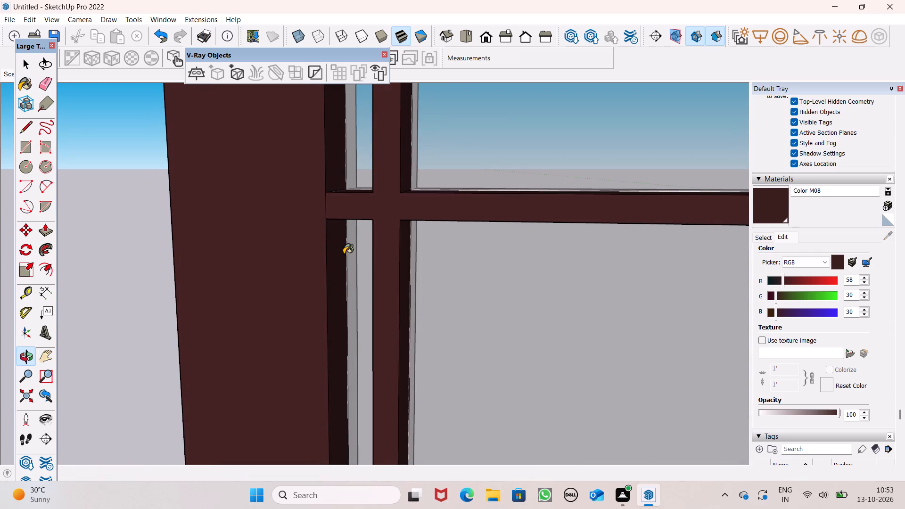
pyautogui.scroll(-2, 376, 220)
pyautogui.moveTo(386, 255); pyautogui.dragTo(378, 252, button='middle')
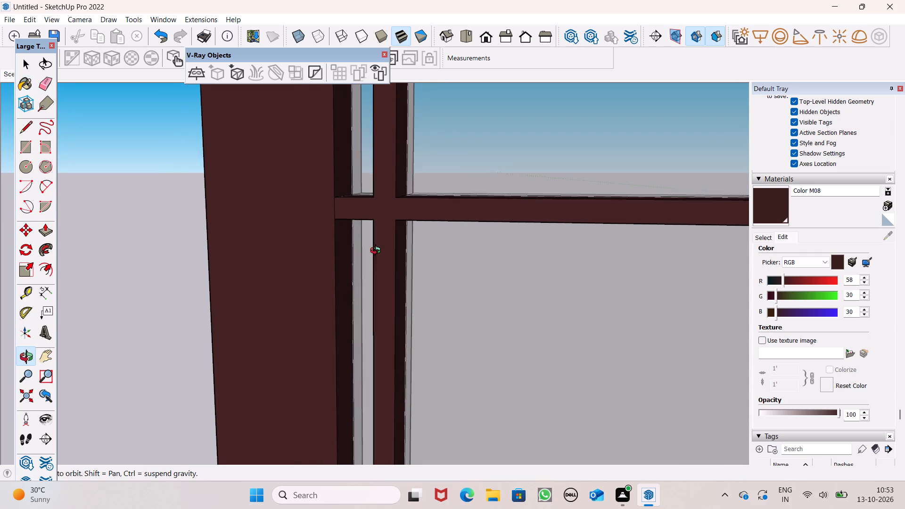
pyautogui.moveTo(378, 252); pyautogui.dragTo(278, 256, button='middle')
pyautogui.scroll(-6, 450, 238)
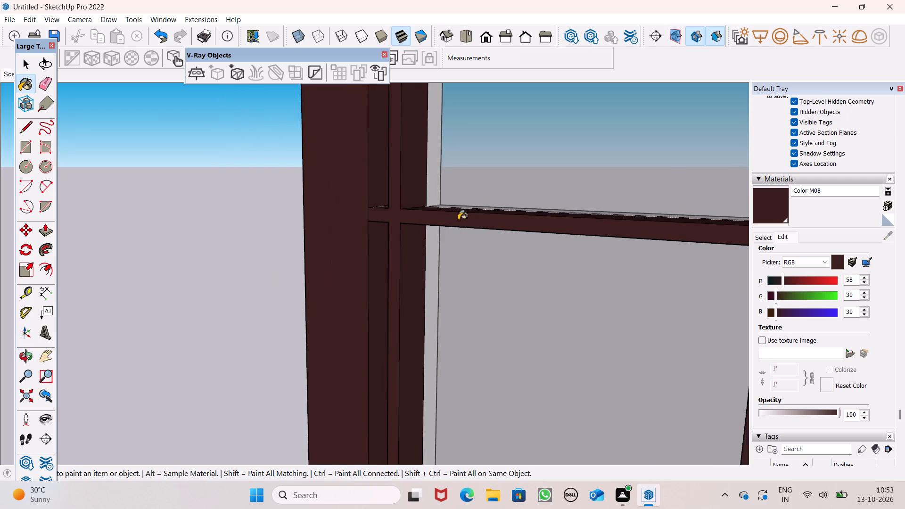
pyautogui.scroll(-3, 458, 220)
pyautogui.scroll(-8, 470, 161)
pyautogui.scroll(-5, 490, 231)
pyautogui.moveTo(521, 349); pyautogui.dragTo(497, 362, button='middle')
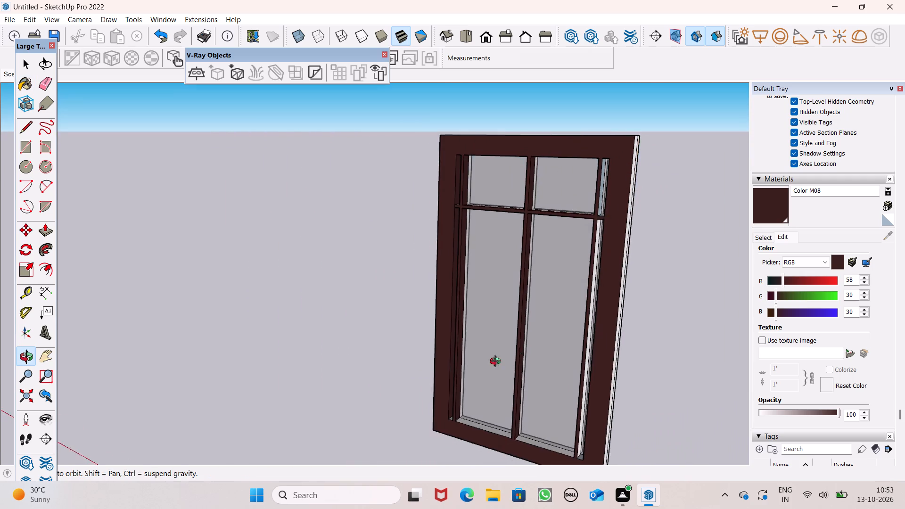
# Paint the door frame's outer side faces and the adjacent side strip's outward face with Color M08.
pyautogui.moveTo(497, 362); pyautogui.dragTo(435, 346, button='middle')
pyautogui.scroll(6, 481, 386)
pyautogui.scroll(-7, 478, 225)
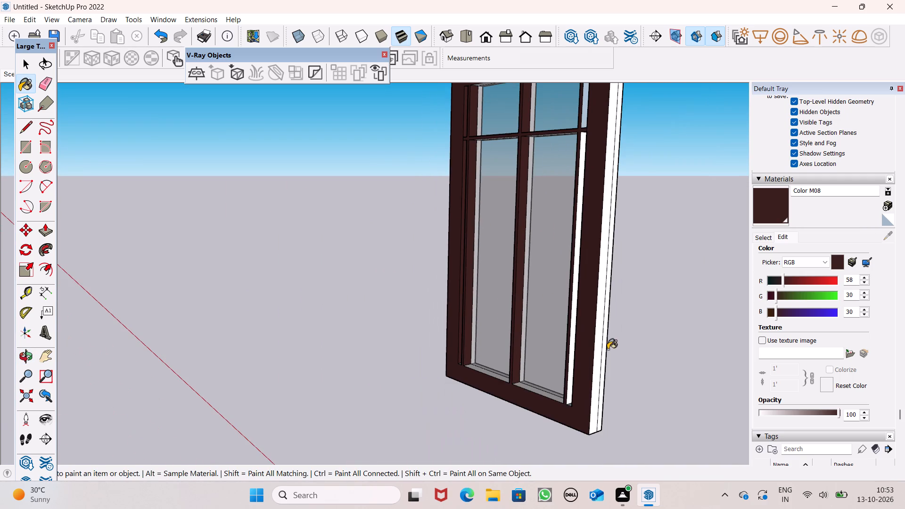
pyautogui.moveTo(608, 352); pyautogui.dragTo(531, 361, button='middle')
pyautogui.scroll(7, 531, 361)
pyautogui.click(579, 376)
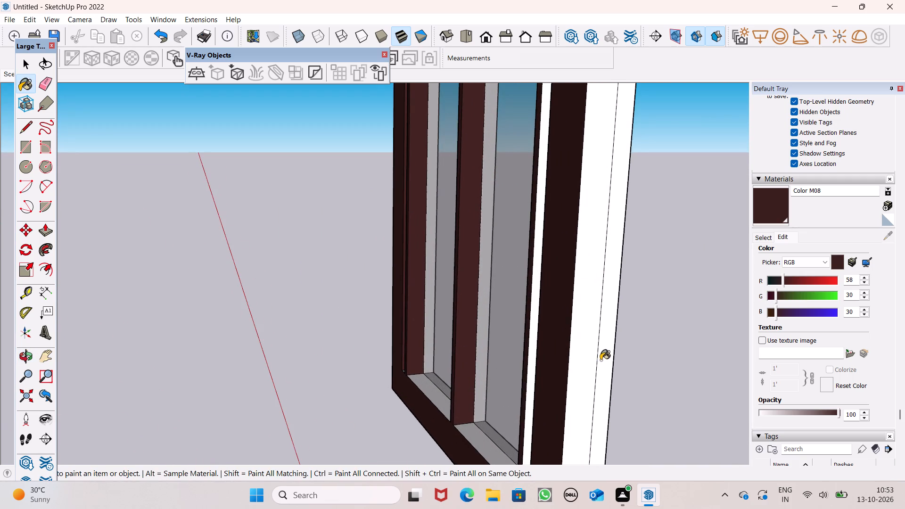
pyautogui.click(601, 360)
pyautogui.scroll(4, 536, 354)
pyautogui.click(530, 346)
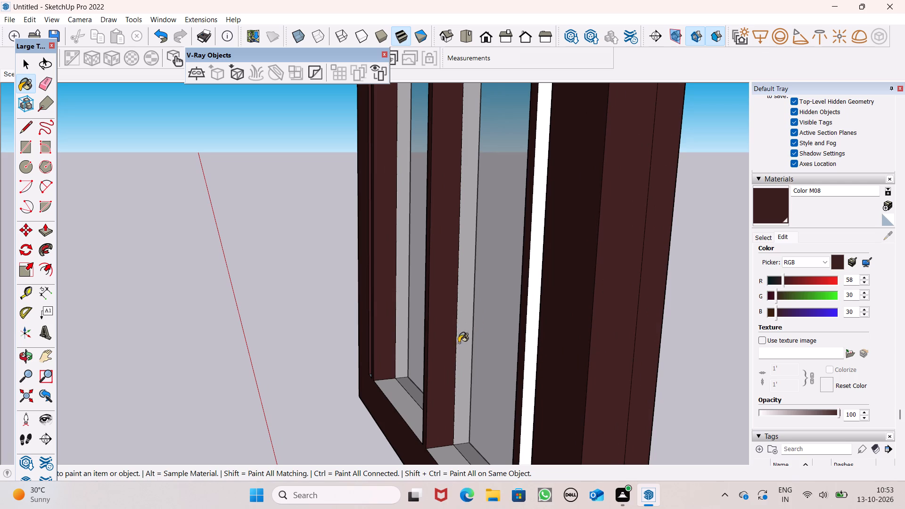
# Paint the bottom ledges of both lower large panes and the adjoining centre and side strip faces with Color M08.
pyautogui.click(404, 414)
pyautogui.moveTo(428, 345); pyautogui.dragTo(574, 400, button='middle')
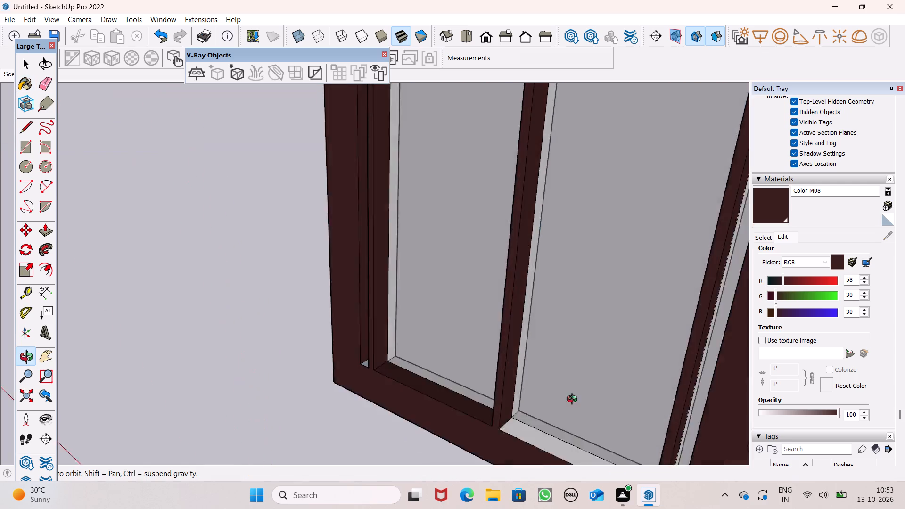
pyautogui.moveTo(574, 400); pyautogui.dragTo(791, 430, button='middle')
pyautogui.moveTo(692, 371); pyautogui.dragTo(686, 348, button='middle')
pyautogui.scroll(4, 597, 310)
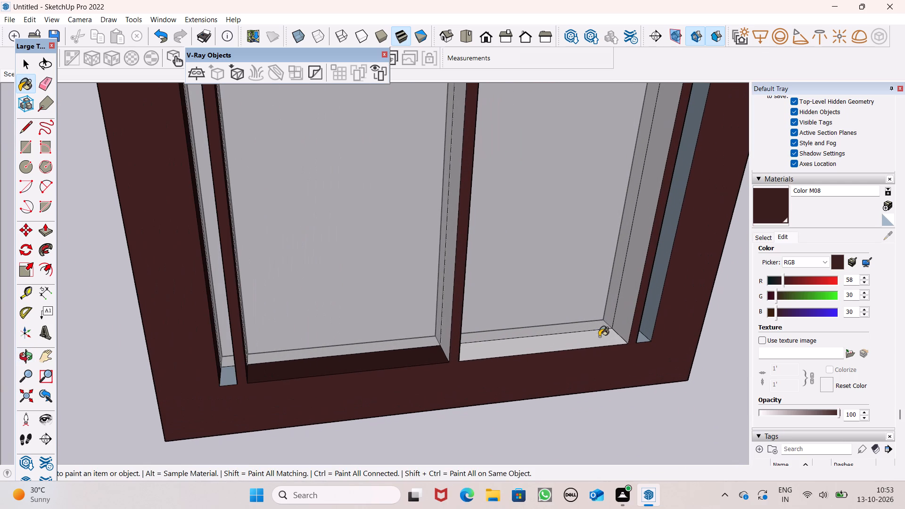
pyautogui.click(599, 337)
pyautogui.scroll(1, 648, 325)
pyautogui.click(625, 319)
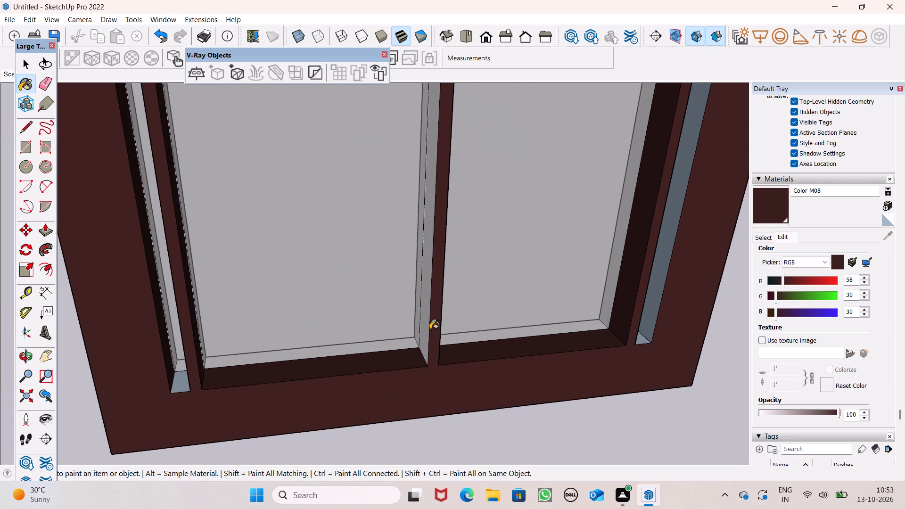
pyautogui.click(420, 328)
# Paint the frame's inner side face and bottom ledge at one lower narrow side pane with Color M08.
pyautogui.moveTo(447, 329); pyautogui.dragTo(595, 282, button='middle')
pyautogui.scroll(1, 597, 281)
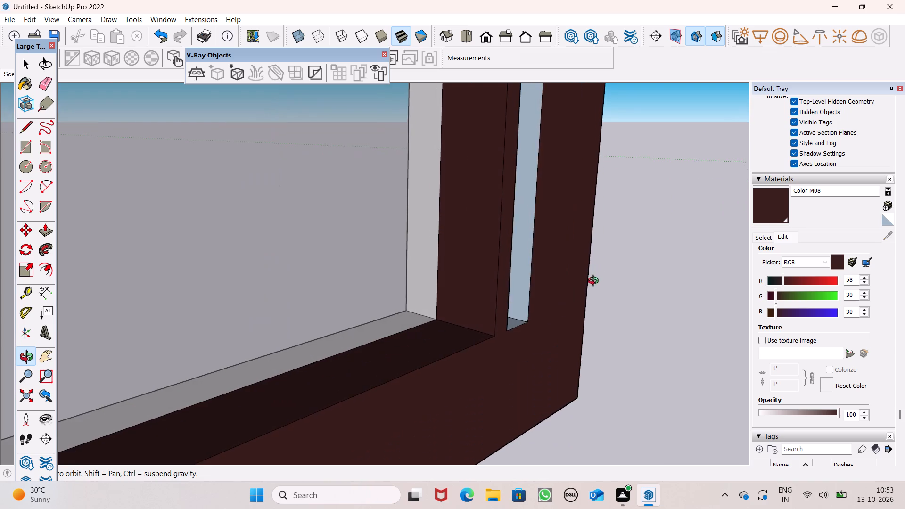
pyautogui.moveTo(595, 282); pyautogui.dragTo(595, 282, button='middle')
pyautogui.moveTo(587, 281); pyautogui.dragTo(400, 317, button='middle')
pyautogui.scroll(4, 433, 297)
pyautogui.scroll(-1, 433, 297)
pyautogui.scroll(1, 433, 297)
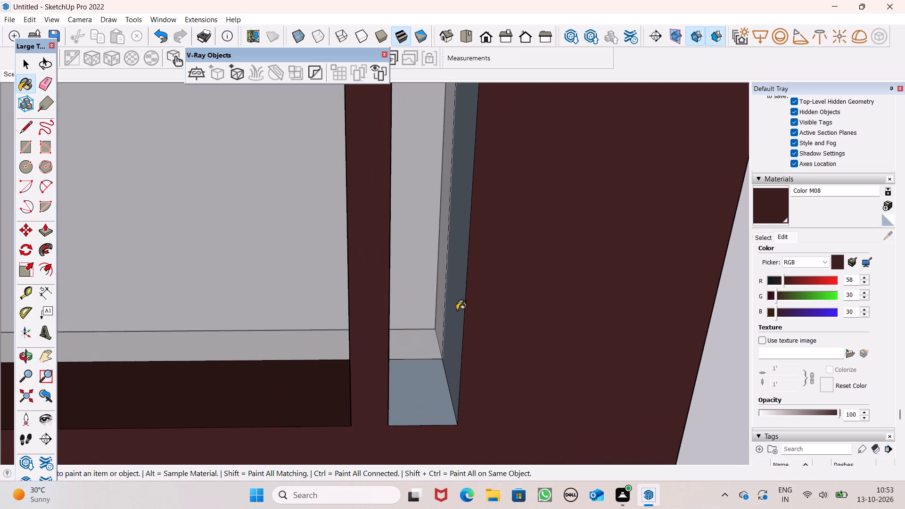
pyautogui.click(460, 312)
pyautogui.click(434, 365)
# Paint the bottom ledge of the opposite lower narrow side pane with Color M08.
pyautogui.moveTo(436, 363); pyautogui.dragTo(399, 346, button='middle')
pyautogui.scroll(-2, 498, 267)
pyautogui.scroll(-7, 550, 251)
pyautogui.scroll(1, 563, 417)
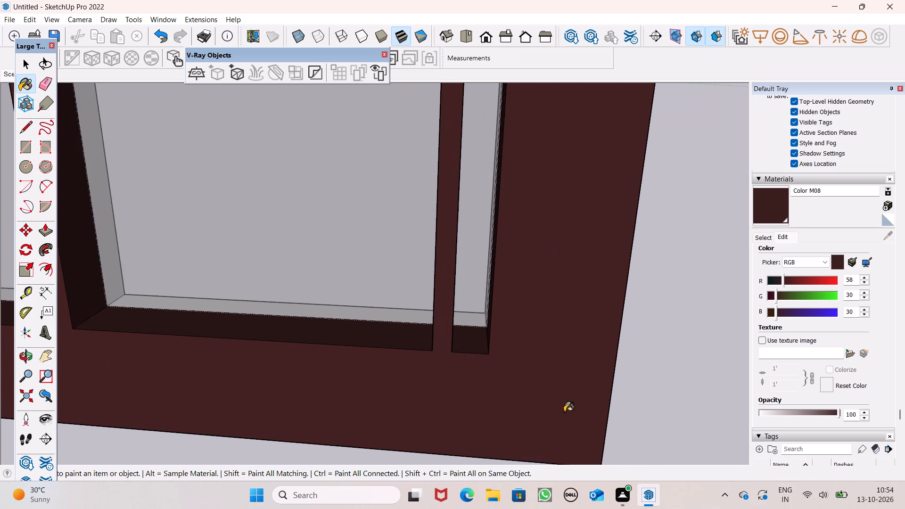
pyautogui.scroll(-2, 574, 363)
pyautogui.scroll(-10, 613, 302)
pyautogui.scroll(1, 587, 320)
pyautogui.scroll(-3, 586, 321)
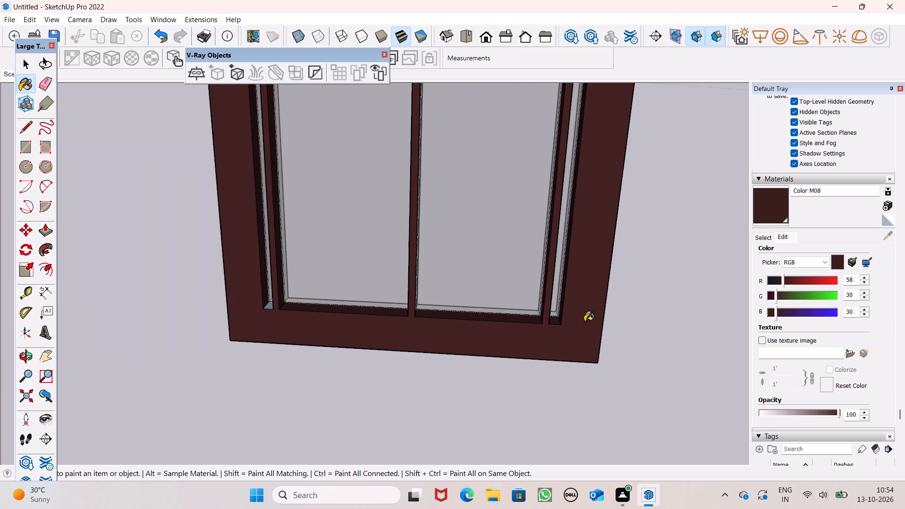
pyautogui.scroll(-6, 584, 321)
pyautogui.scroll(8, 377, 304)
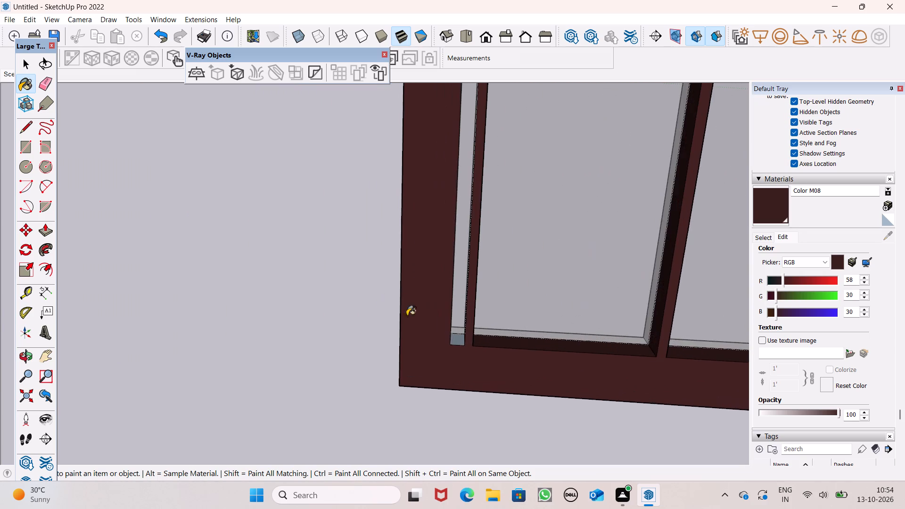
pyautogui.scroll(6, 468, 359)
pyautogui.click(458, 333)
# Paint the frame's underside and inner side face at an upper narrow side pane with Color M08.
pyautogui.scroll(-2, 436, 338)
pyautogui.scroll(1, 436, 341)
pyautogui.scroll(-1, 436, 341)
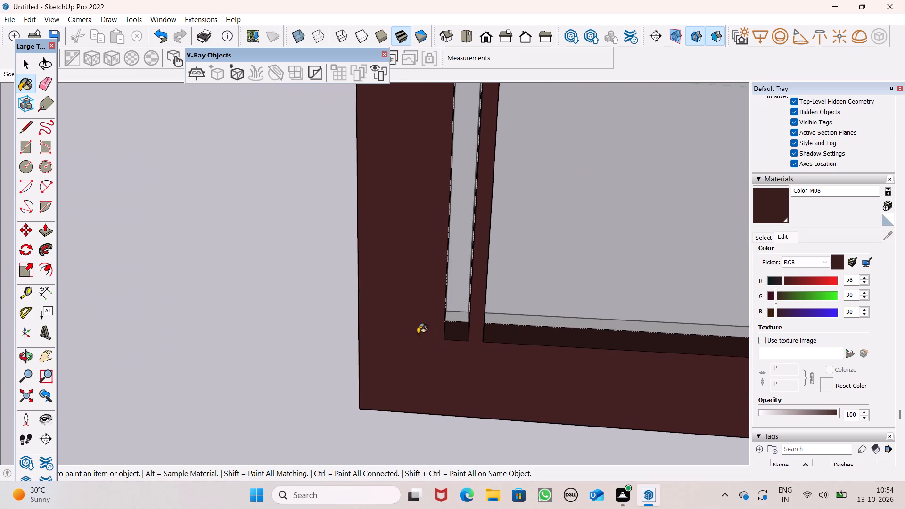
pyautogui.scroll(-2, 416, 344)
pyautogui.scroll(1, 413, 349)
pyautogui.scroll(-12, 413, 350)
pyautogui.scroll(-2, 466, 333)
pyautogui.scroll(-5, 535, 330)
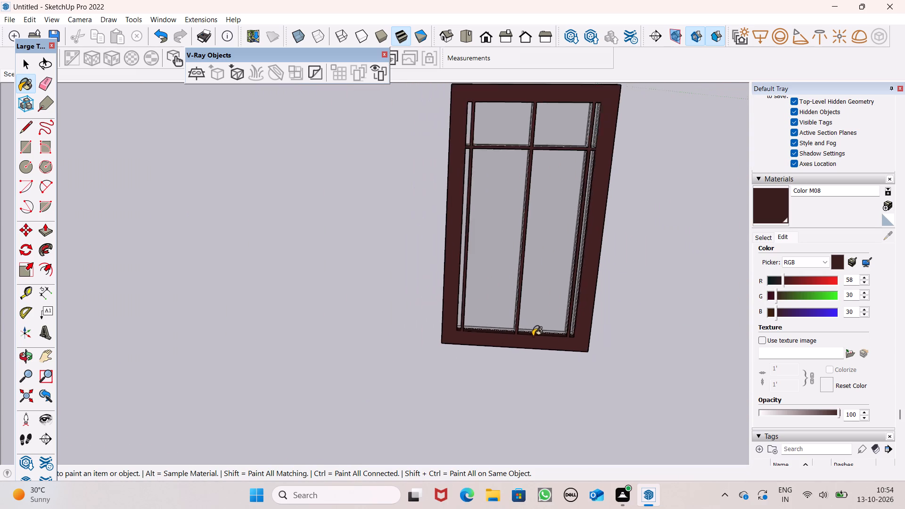
pyautogui.scroll(-2, 533, 336)
pyautogui.moveTo(588, 305); pyautogui.dragTo(555, 128, button='middle')
pyautogui.scroll(1, 555, 128)
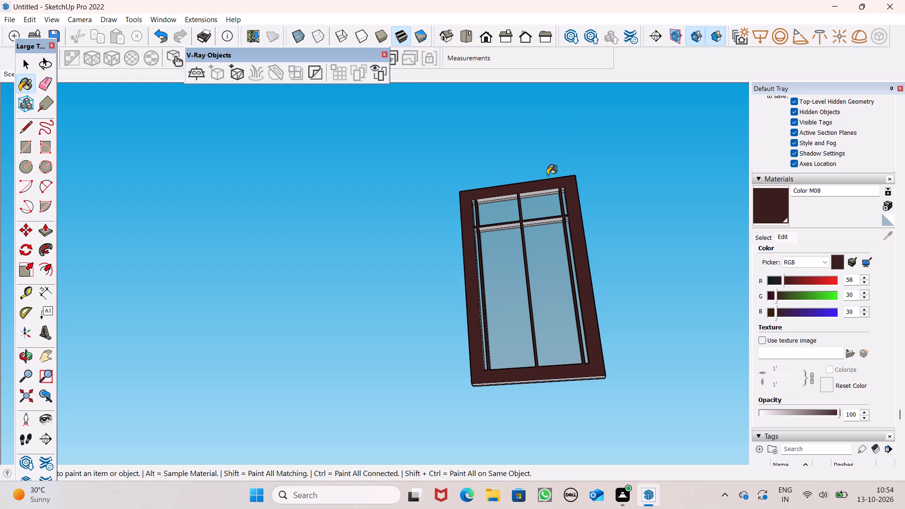
pyautogui.scroll(9, 541, 186)
pyautogui.scroll(-1, 584, 187)
pyautogui.scroll(3, 584, 187)
pyautogui.scroll(-1, 586, 199)
pyautogui.scroll(4, 586, 199)
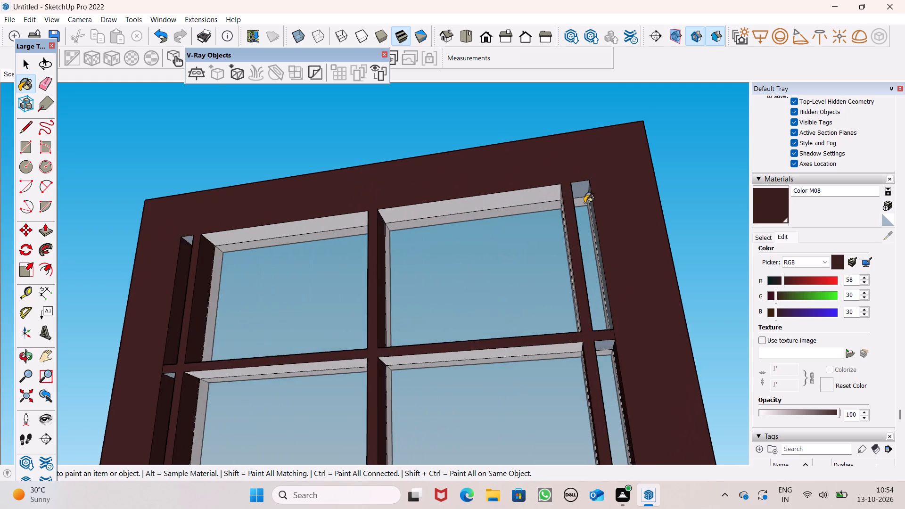
pyautogui.scroll(5, 584, 203)
pyautogui.scroll(-1, 584, 202)
pyautogui.scroll(6, 584, 201)
pyautogui.click(578, 163)
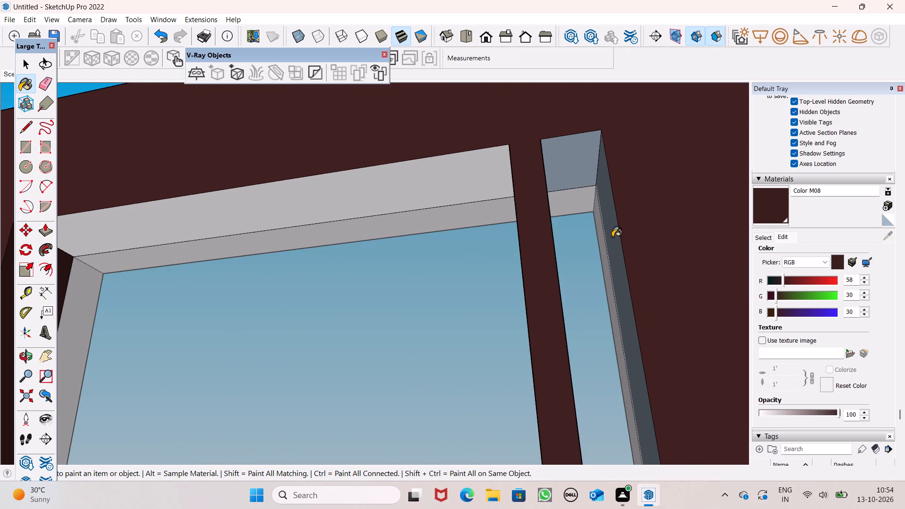
pyautogui.moveTo(616, 240); pyautogui.dragTo(697, 274, button='middle')
pyautogui.scroll(1, 697, 274)
pyautogui.click(610, 273)
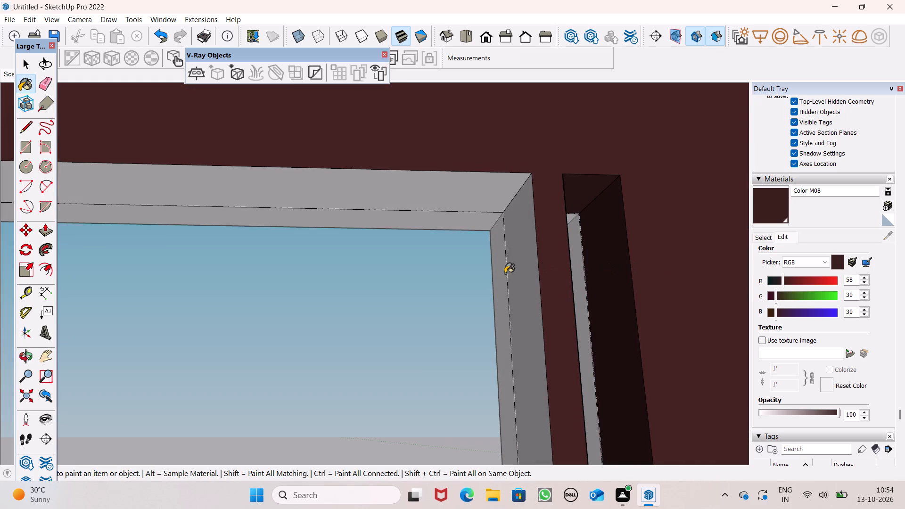
# Paint both side faces of the adjacent upper side strip and the frame's underside above the large pane with Color M08.
pyautogui.click(515, 271)
pyautogui.moveTo(605, 267); pyautogui.dragTo(412, 245, button='middle')
pyautogui.click(482, 244)
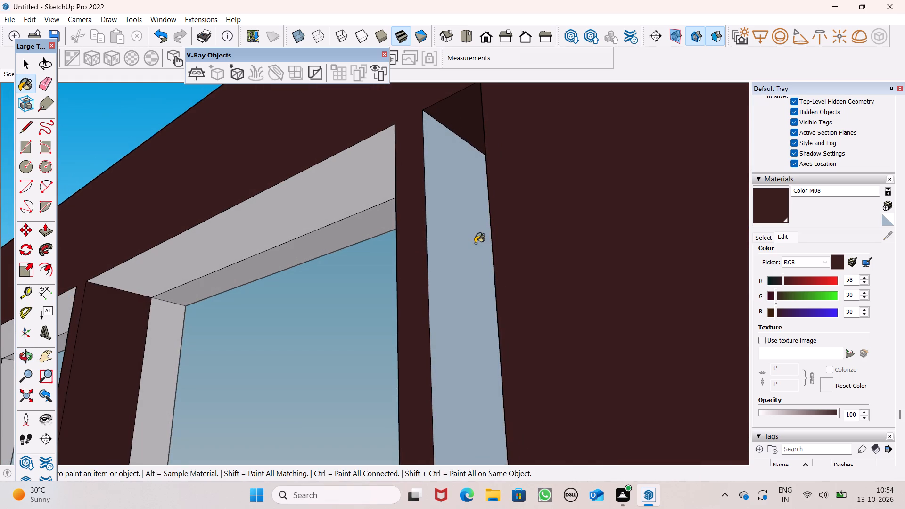
pyautogui.scroll(1, 473, 243)
pyautogui.moveTo(474, 244); pyautogui.dragTo(556, 248, button='middle')
pyautogui.click(365, 169)
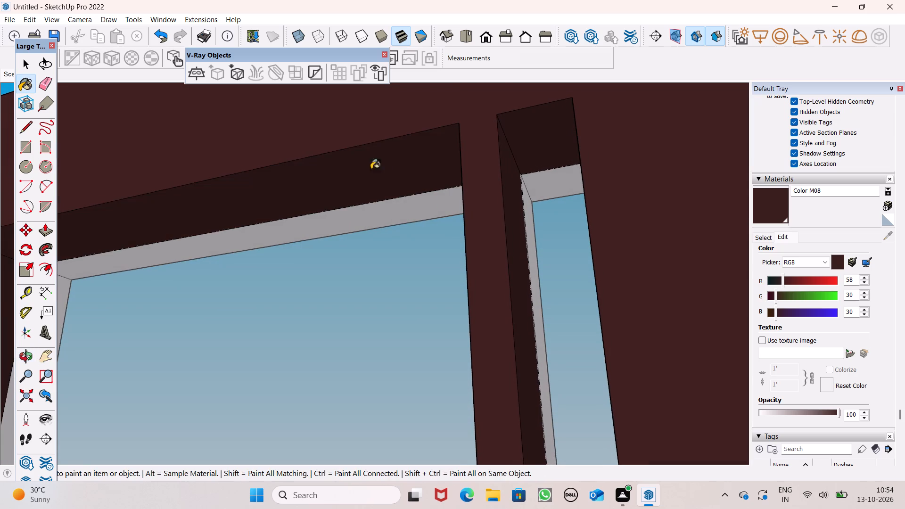
# Paint the centre strip's unpainted side face between the upper large panes with Color M08.
pyautogui.scroll(-2, 466, 170)
pyautogui.moveTo(476, 185); pyautogui.dragTo(814, 265, button='middle')
pyautogui.scroll(-4, 661, 226)
pyautogui.moveTo(663, 247); pyautogui.dragTo(255, 279, button='middle')
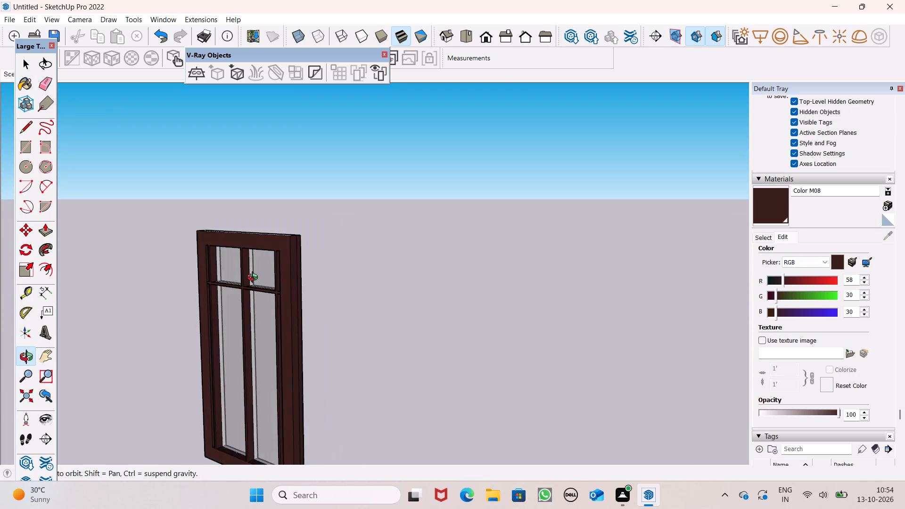
pyautogui.moveTo(255, 279); pyautogui.dragTo(507, 312, button='middle')
pyautogui.scroll(5, 585, 322)
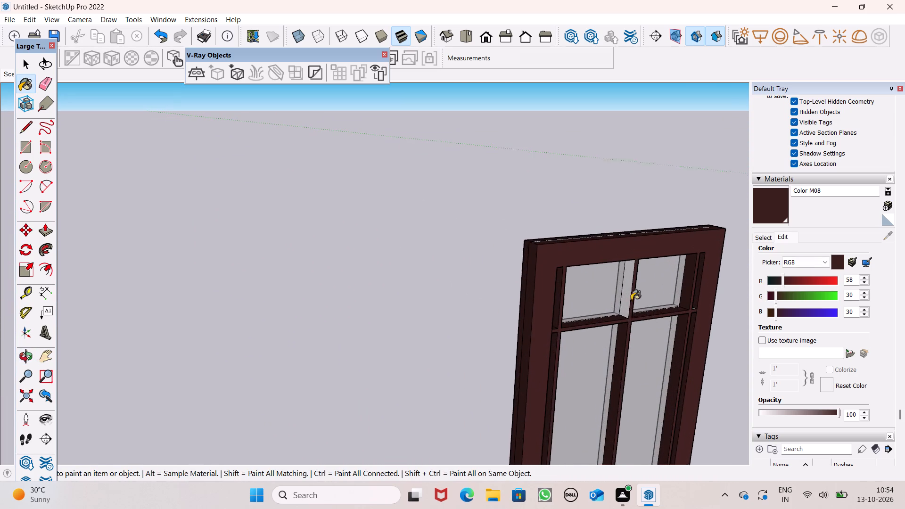
pyautogui.scroll(2, 631, 300)
pyautogui.click(624, 297)
# On the door's reverse side, paint the exposed side faces of the centre and side strips with Color M08.
pyautogui.moveTo(610, 307); pyautogui.dragTo(883, 348, button='middle')
pyautogui.scroll(1, 883, 349)
pyautogui.moveTo(494, 305); pyautogui.dragTo(516, 313, button='middle')
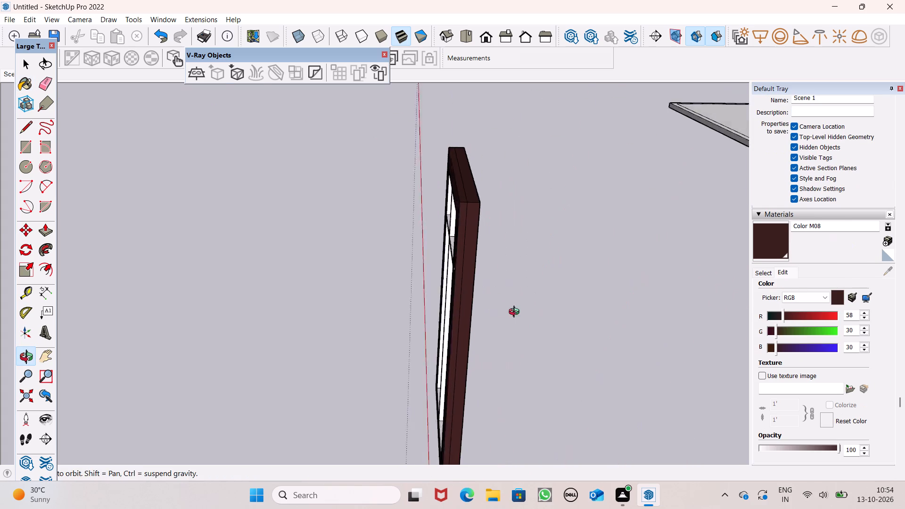
pyautogui.moveTo(516, 313); pyautogui.dragTo(645, 295, button='middle')
pyautogui.scroll(1, 650, 302)
pyautogui.scroll(2, 449, 219)
pyautogui.moveTo(428, 232); pyautogui.dragTo(452, 225, button='middle')
pyautogui.scroll(5, 454, 182)
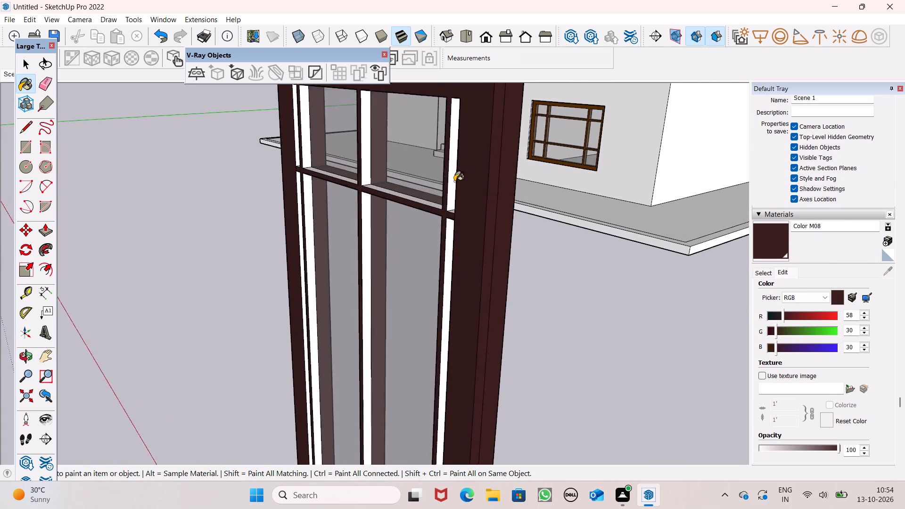
pyautogui.scroll(2, 454, 181)
pyautogui.click(449, 199)
pyautogui.click(327, 158)
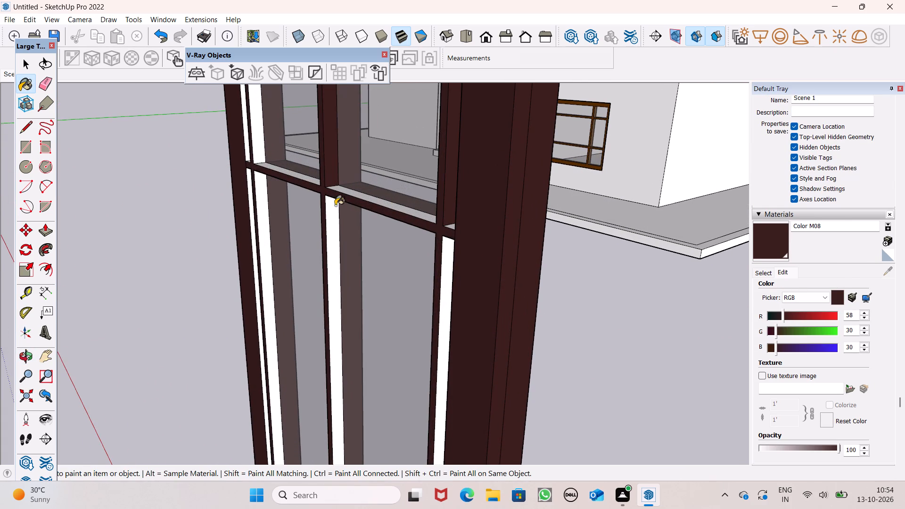
pyautogui.click(330, 217)
pyautogui.click(255, 128)
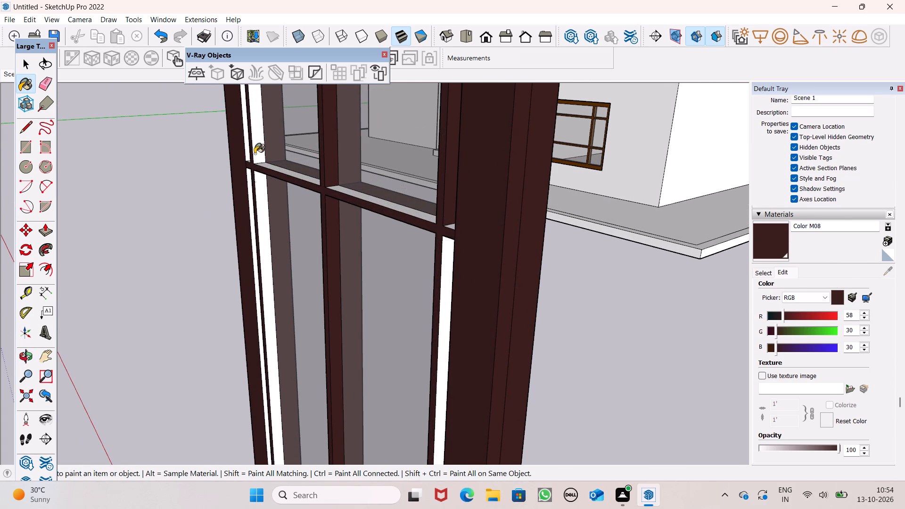
pyautogui.click(257, 205)
# Paint the frame's inner side faces at the far narrow panes, above and below the crossbar, with Color M08.
pyautogui.scroll(3, 236, 172)
pyautogui.scroll(-1, 240, 164)
pyautogui.scroll(5, 240, 164)
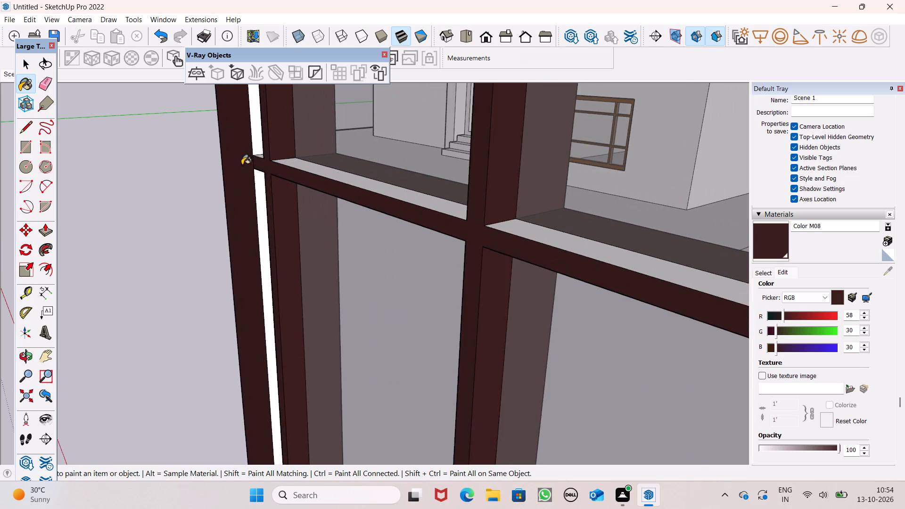
pyautogui.scroll(6, 250, 154)
pyautogui.click(263, 142)
pyautogui.click(263, 211)
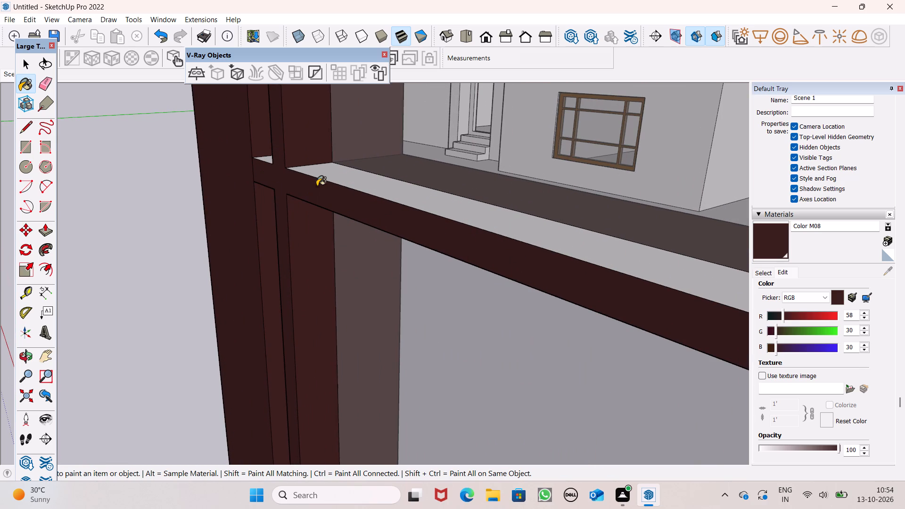
# Paint the crossbar's top faces at the far narrow pane and both upper large panes with Color M08.
pyautogui.click(324, 182)
pyautogui.click(333, 174)
pyautogui.click(261, 157)
pyautogui.scroll(-4, 279, 164)
pyautogui.moveTo(291, 176); pyautogui.dragTo(493, 228, button='middle')
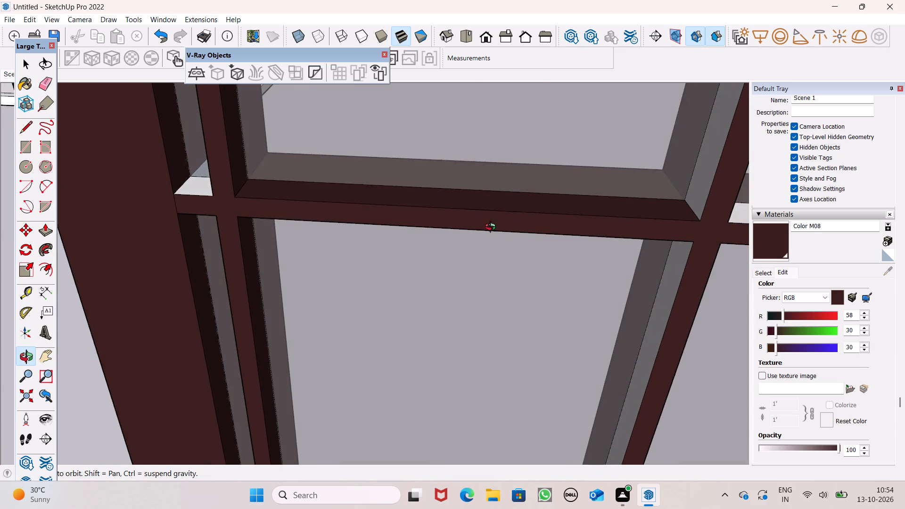
pyautogui.moveTo(493, 228); pyautogui.dragTo(493, 224, button='middle')
pyautogui.scroll(1, 215, 196)
pyautogui.click(196, 190)
pyautogui.scroll(-5, 194, 169)
pyautogui.scroll(-1, 183, 207)
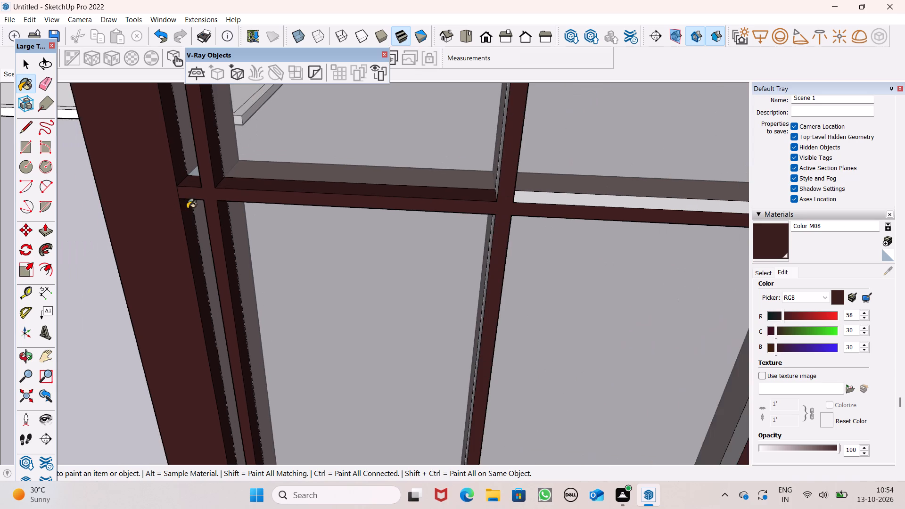
pyautogui.scroll(6, 479, 189)
pyautogui.click(559, 203)
# Paint the centre strip's opposite side faces, above and below the crossbar, with Color M08.
pyautogui.scroll(1, 538, 227)
pyautogui.moveTo(539, 229); pyautogui.dragTo(670, 204, button='middle')
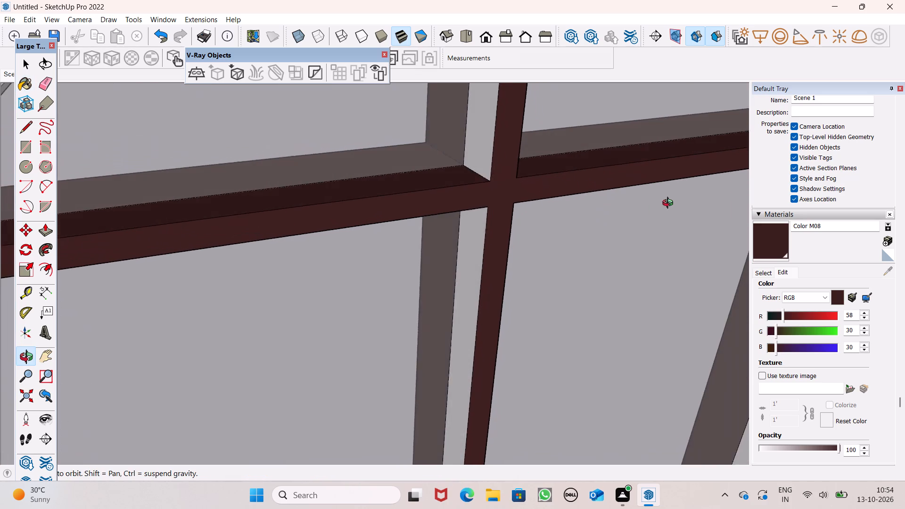
pyautogui.moveTo(670, 204); pyautogui.dragTo(675, 193, button='middle')
pyautogui.click(455, 234)
pyautogui.click(479, 143)
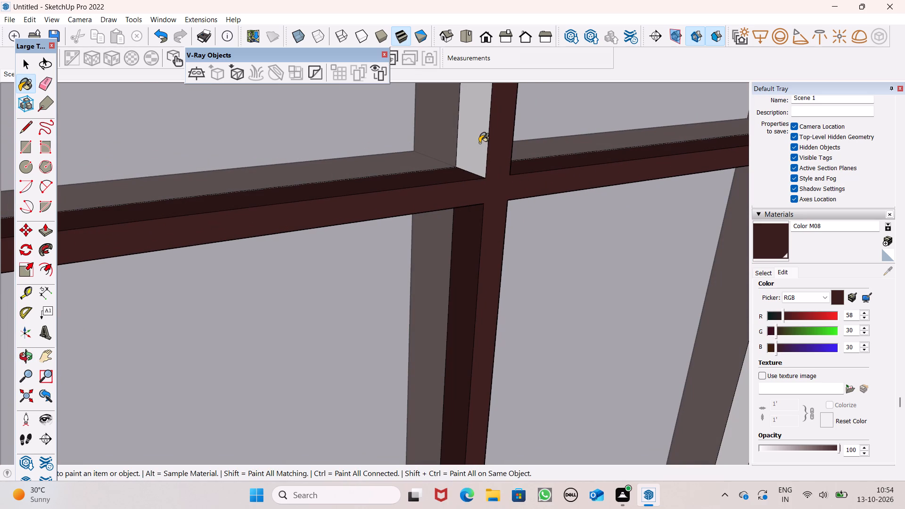
# Paint the far side strip's inward faces above and below the crossbar, and the adjacent frame's inner side below it, with Color M08.
pyautogui.scroll(-11, 458, 209)
pyautogui.scroll(5, 612, 176)
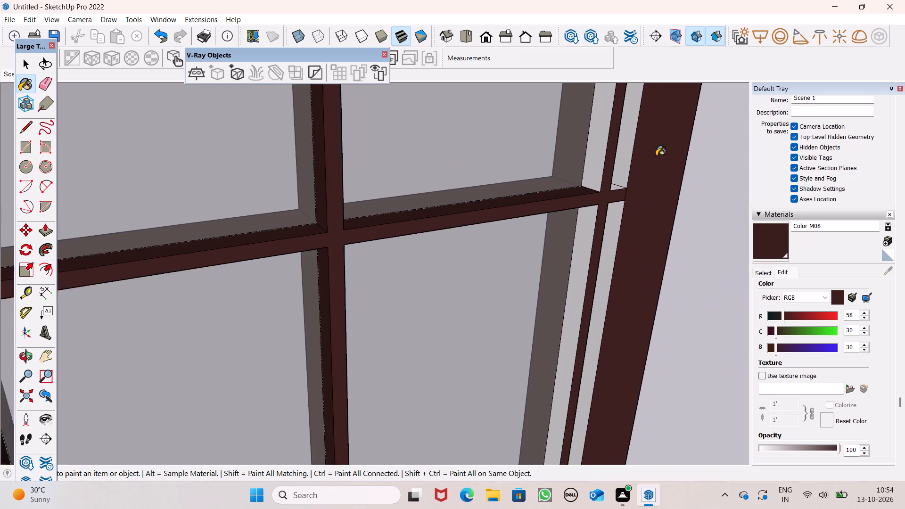
pyautogui.scroll(3, 656, 156)
pyautogui.scroll(3, 610, 143)
pyautogui.moveTo(608, 160); pyautogui.dragTo(601, 186, button='middle')
pyautogui.scroll(1, 601, 186)
pyautogui.click(557, 193)
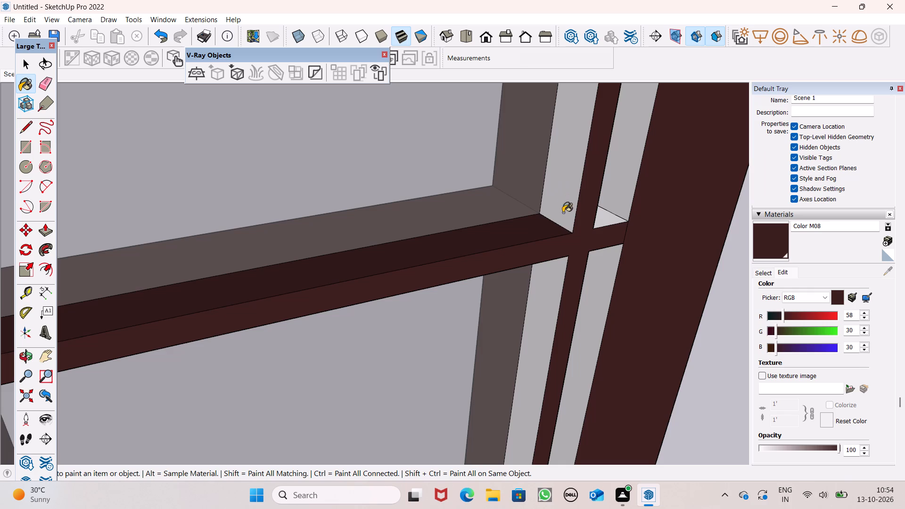
pyautogui.click(551, 276)
pyautogui.click(614, 276)
# Paint the frame's inner side above the crossbar and the crossbar's top face at that same narrow pane with Color M08.
pyautogui.moveTo(608, 274); pyautogui.dragTo(324, 237, button='middle')
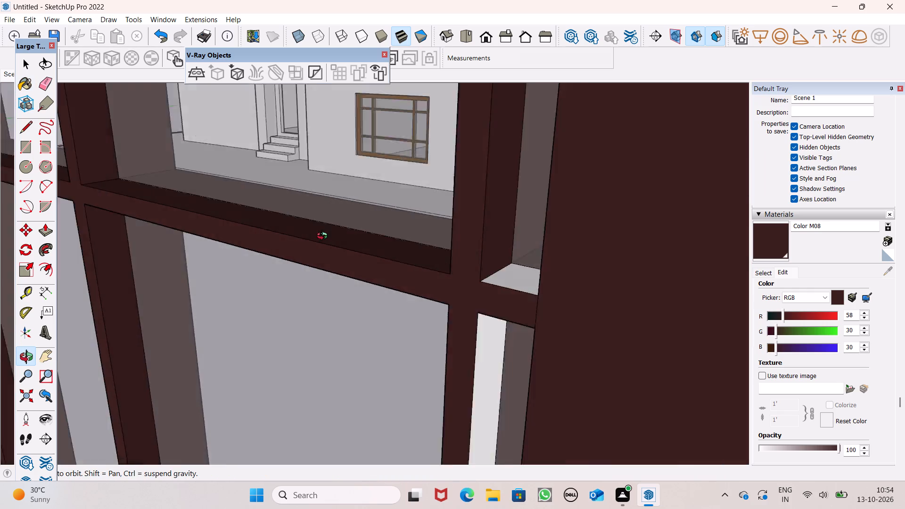
pyautogui.moveTo(324, 237); pyautogui.dragTo(568, 293, button='middle')
pyautogui.scroll(5, 619, 223)
pyautogui.click(650, 208)
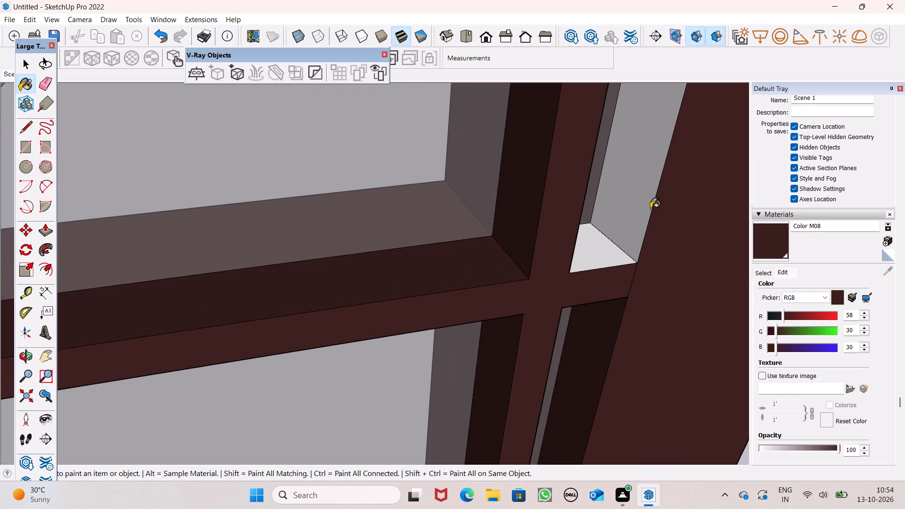
pyautogui.click(617, 242)
# Paint the bottom rail's top faces at both large panes and the adjoining narrow pane with Color M08.
pyautogui.scroll(-11, 403, 188)
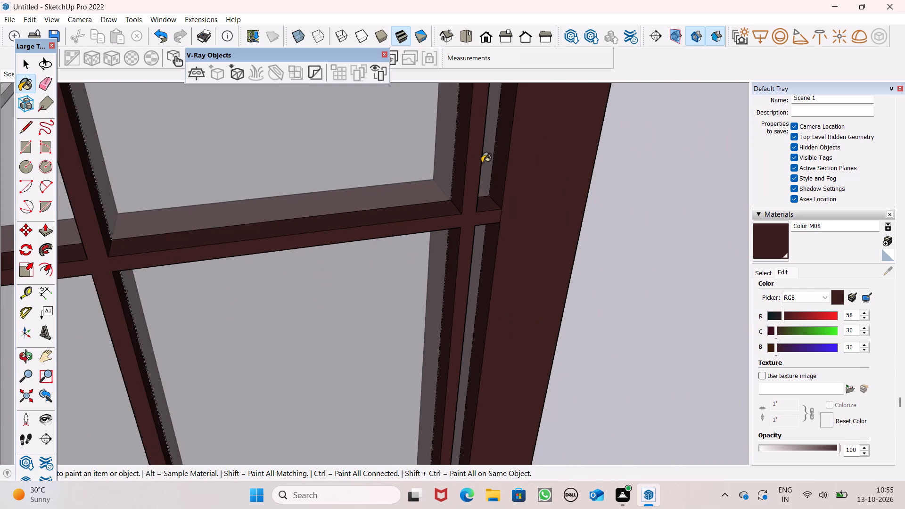
pyautogui.scroll(-11, 481, 164)
pyautogui.scroll(-2, 620, 179)
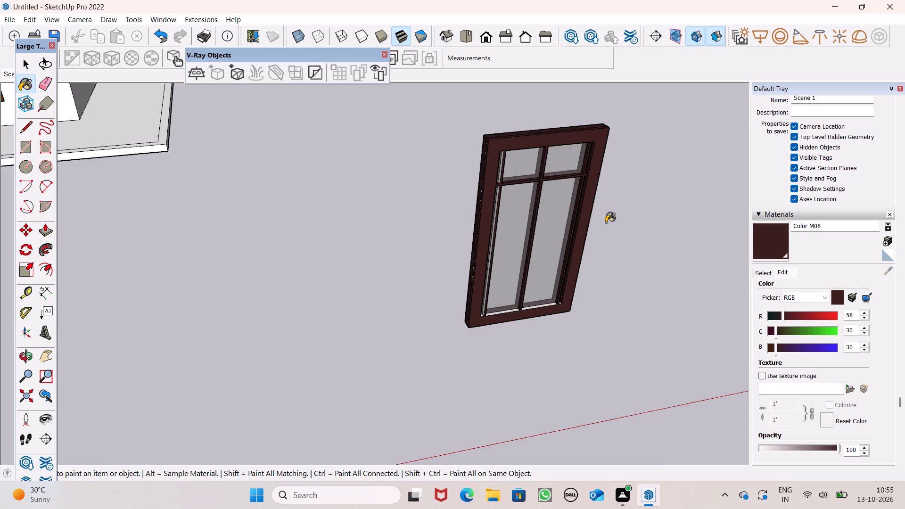
pyautogui.moveTo(605, 222); pyautogui.dragTo(457, 193, button='middle')
pyautogui.scroll(4, 514, 245)
pyautogui.scroll(-1, 509, 260)
pyautogui.scroll(4, 509, 261)
pyautogui.scroll(-1, 514, 248)
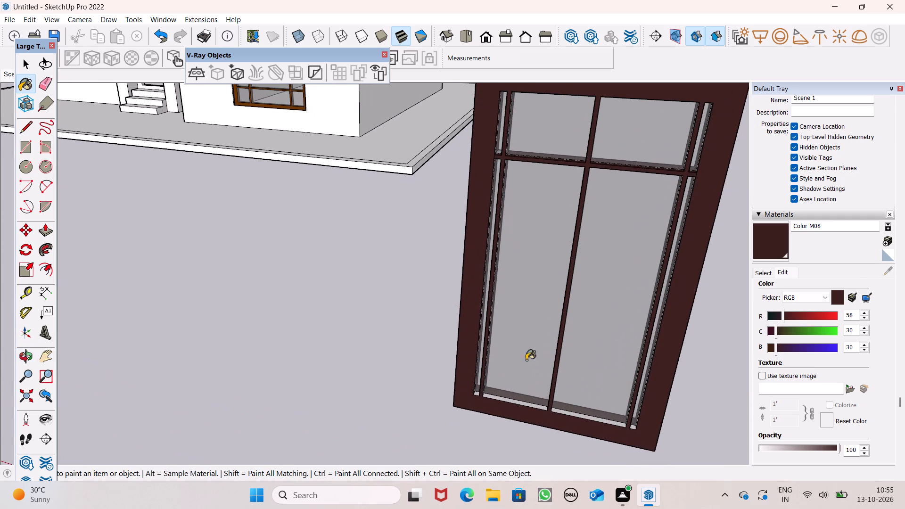
pyautogui.scroll(3, 551, 388)
pyautogui.scroll(-1, 564, 413)
pyautogui.scroll(1, 566, 417)
pyautogui.scroll(15, 622, 449)
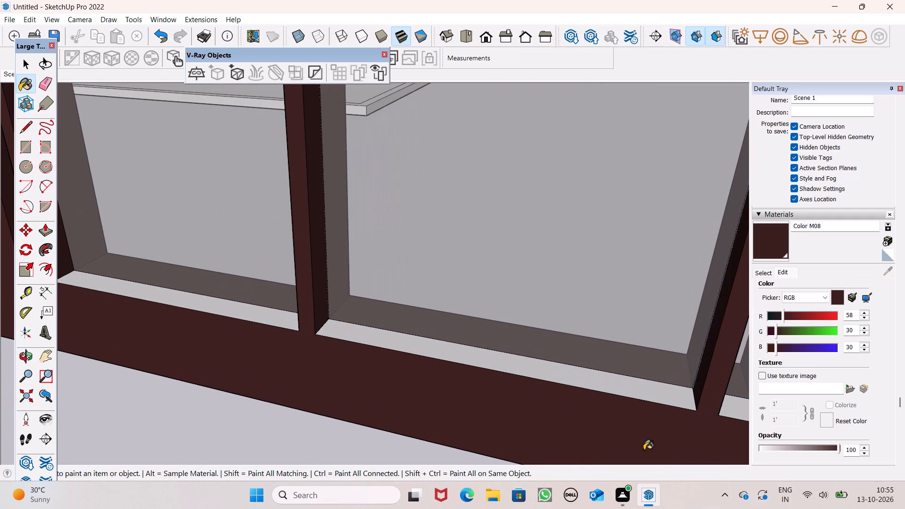
pyautogui.click(618, 382)
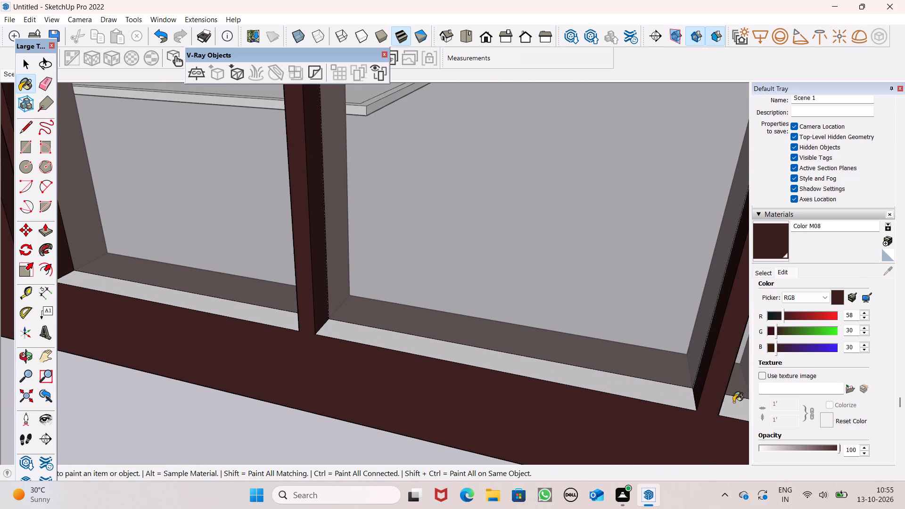
pyautogui.click(743, 405)
pyautogui.click(260, 310)
# Paint the side strip's remaining white face along the lower narrow pane with Color M08.
pyautogui.scroll(-1, 467, 323)
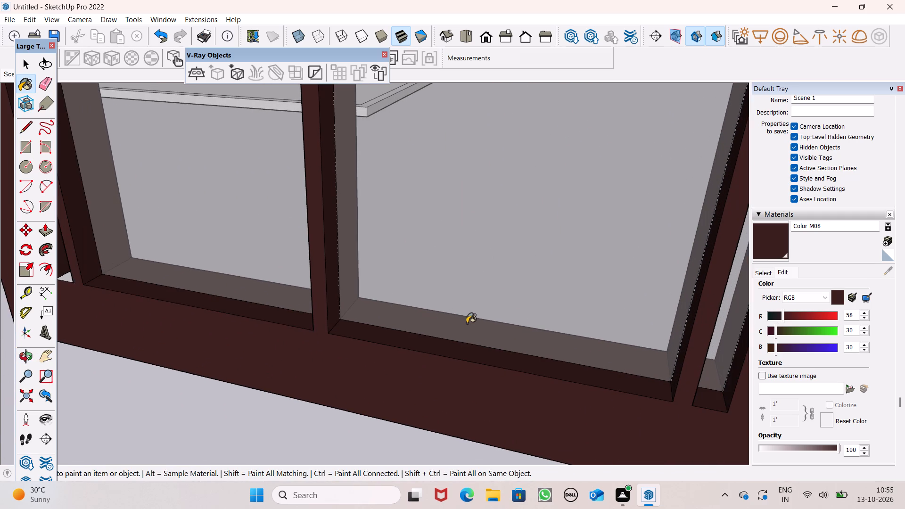
pyautogui.scroll(-9, 500, 317)
pyautogui.moveTo(523, 327); pyautogui.dragTo(509, 323, button='middle')
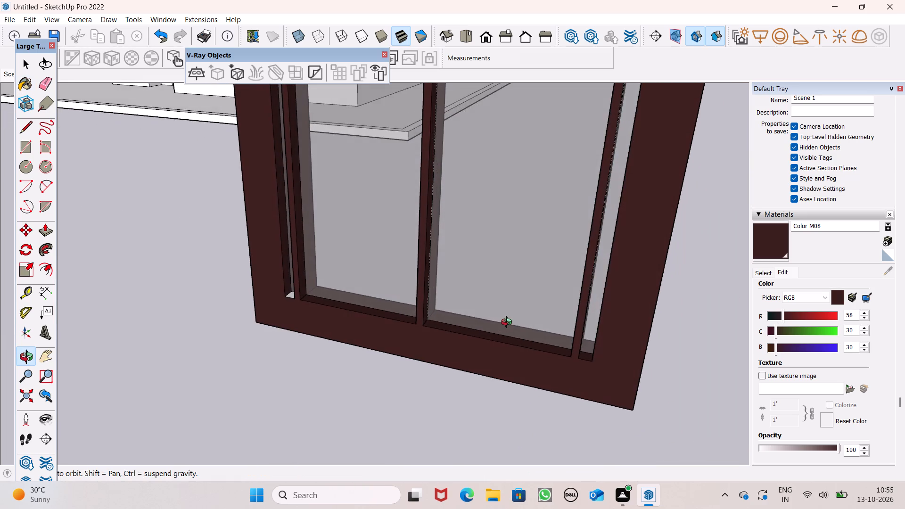
pyautogui.moveTo(509, 323); pyautogui.dragTo(329, 314, button='middle')
pyautogui.scroll(6, 454, 338)
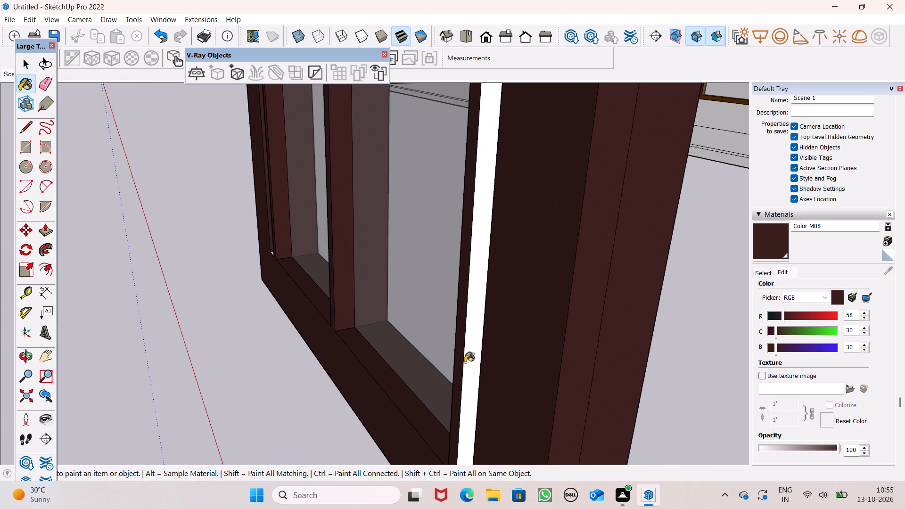
pyautogui.click(465, 362)
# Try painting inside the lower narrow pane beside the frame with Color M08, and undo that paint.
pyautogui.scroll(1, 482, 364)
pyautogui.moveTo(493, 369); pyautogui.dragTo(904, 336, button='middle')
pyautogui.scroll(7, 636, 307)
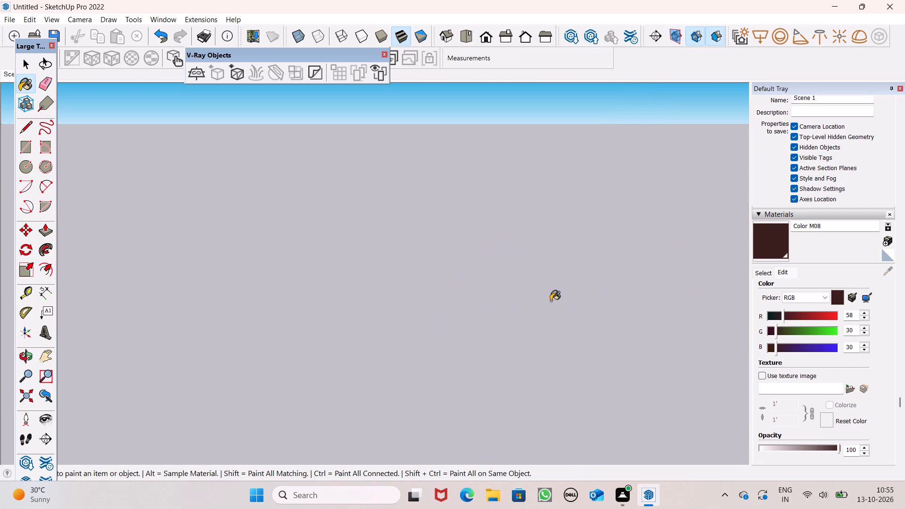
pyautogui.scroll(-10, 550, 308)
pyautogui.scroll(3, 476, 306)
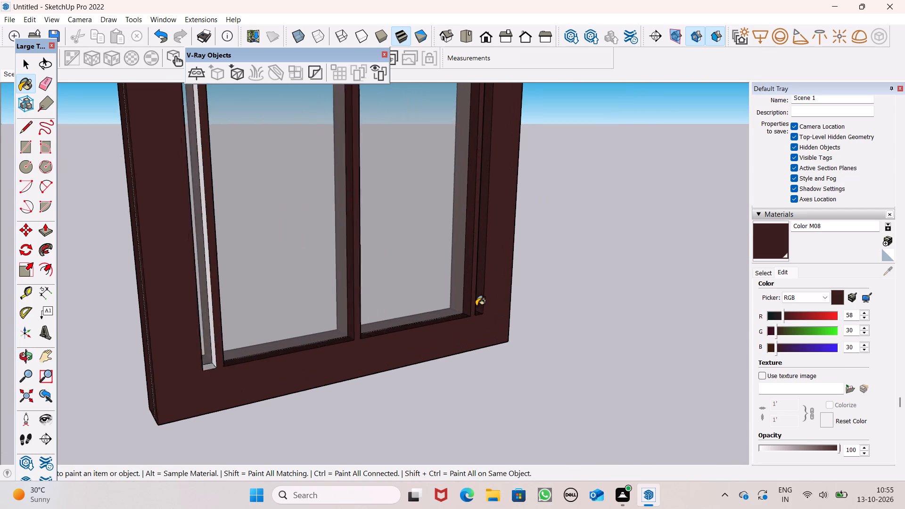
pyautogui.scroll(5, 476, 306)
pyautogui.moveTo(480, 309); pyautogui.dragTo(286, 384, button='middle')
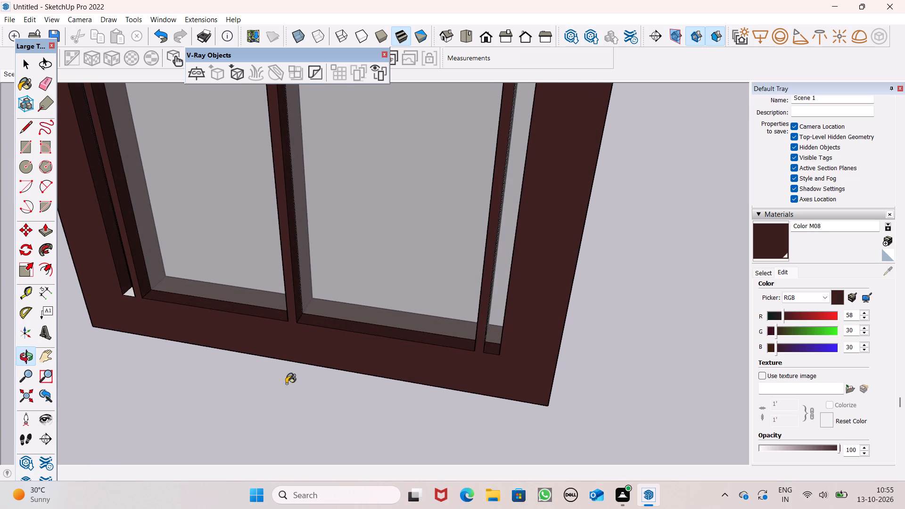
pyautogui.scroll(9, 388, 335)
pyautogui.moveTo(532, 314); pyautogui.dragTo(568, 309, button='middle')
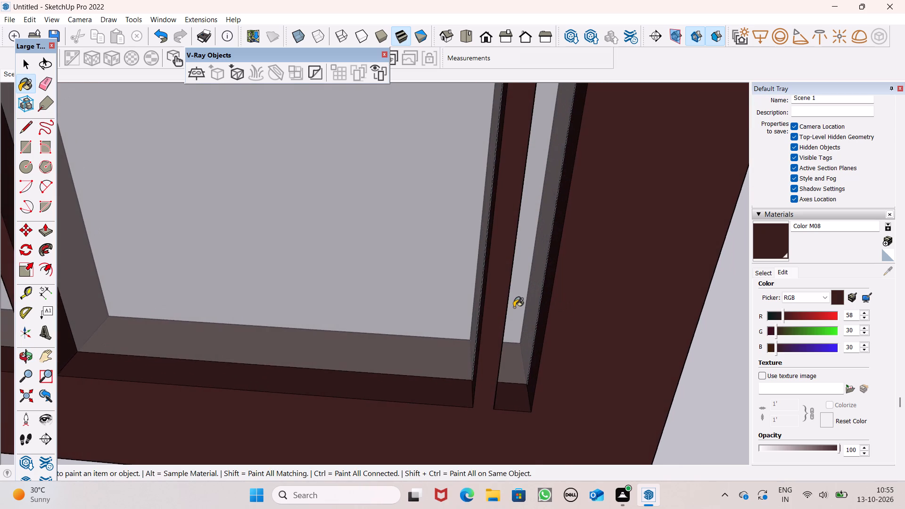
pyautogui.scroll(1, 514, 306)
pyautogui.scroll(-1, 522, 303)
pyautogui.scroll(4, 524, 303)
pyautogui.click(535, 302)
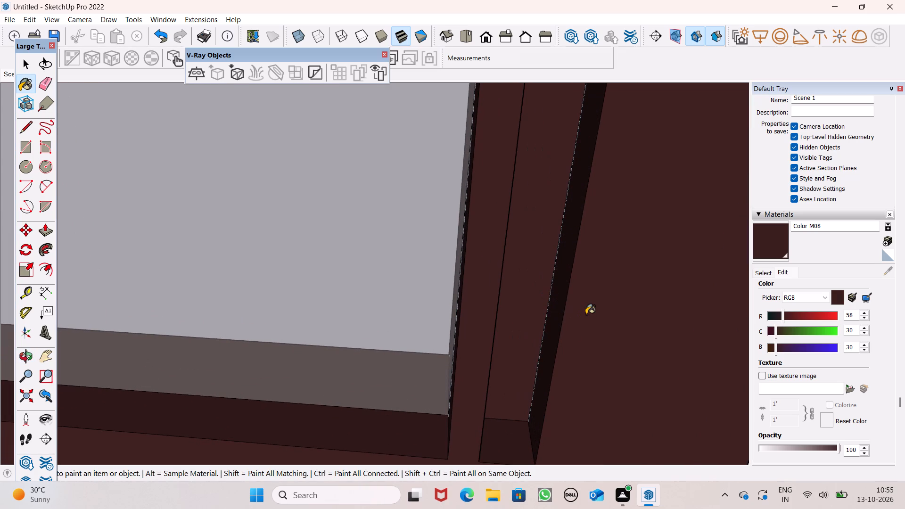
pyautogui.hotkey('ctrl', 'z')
# At the opposite lower narrow pane, paint the bottom rail's top face and the strip's side face with Color M08.
pyautogui.scroll(-1, 590, 314)
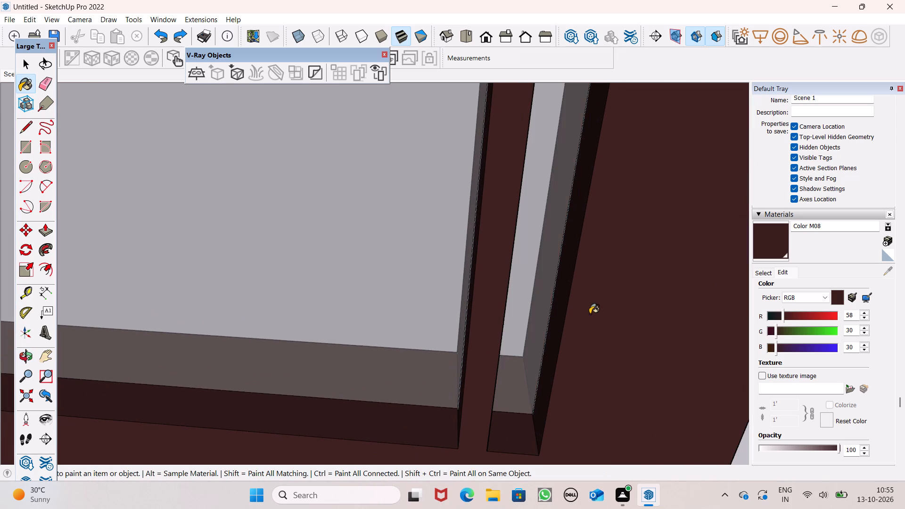
pyautogui.scroll(-1, 586, 305)
pyautogui.moveTo(602, 321); pyautogui.dragTo(425, 342, button='middle')
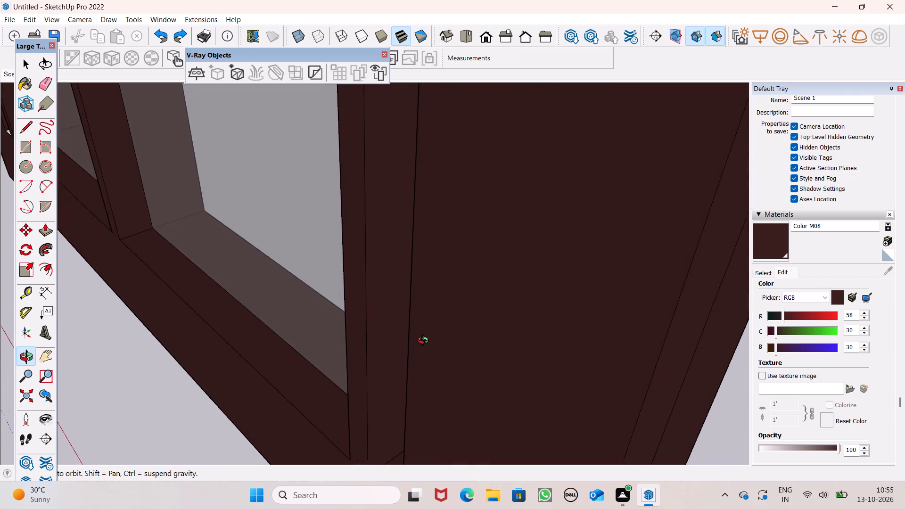
pyautogui.moveTo(425, 342); pyautogui.dragTo(395, 364, button='middle')
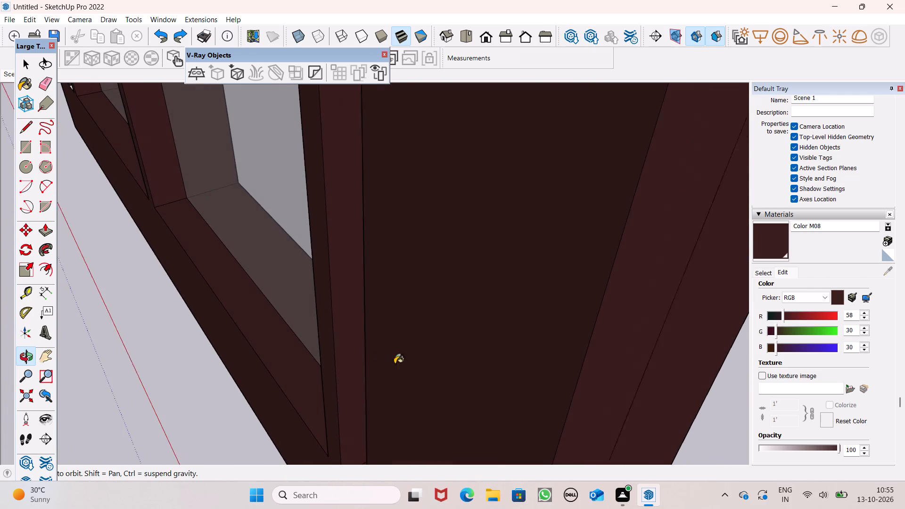
pyautogui.moveTo(395, 364); pyautogui.dragTo(394, 364, button='middle')
pyautogui.scroll(-5, 391, 296)
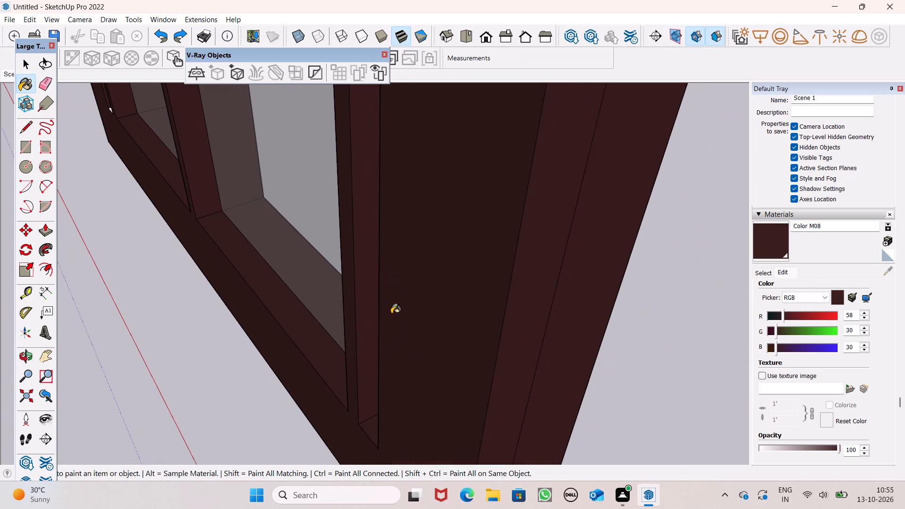
pyautogui.moveTo(413, 364); pyautogui.dragTo(552, 401, button='middle')
pyautogui.scroll(-6, 511, 297)
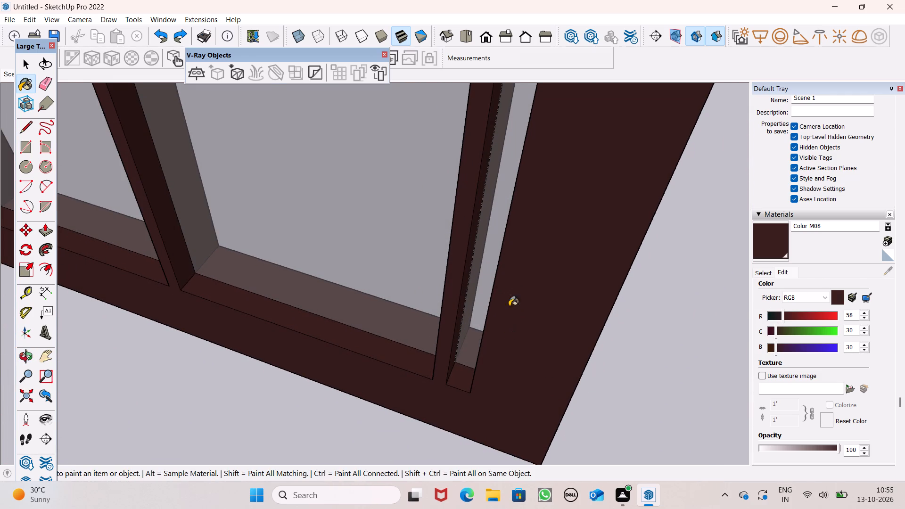
pyautogui.scroll(-5, 531, 217)
pyautogui.scroll(-1, 531, 277)
pyautogui.moveTo(499, 325); pyautogui.dragTo(588, 265, button='middle')
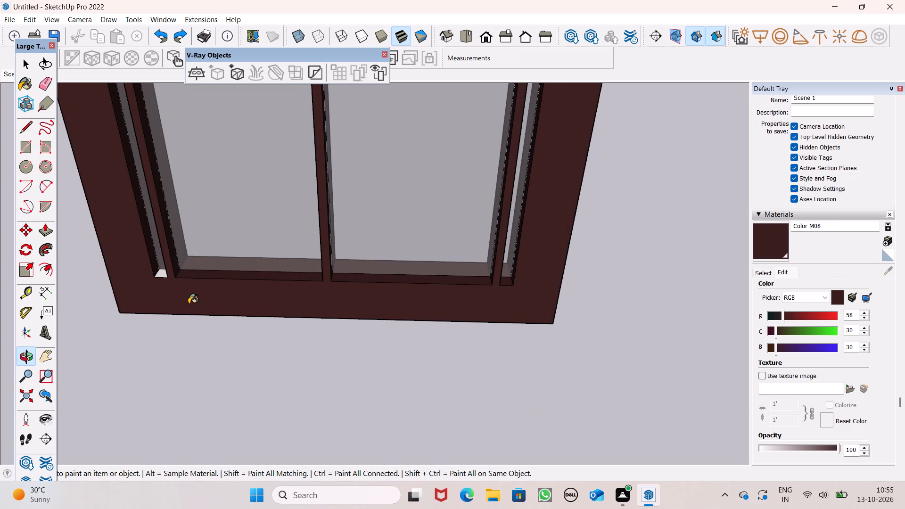
pyautogui.scroll(11, 143, 237)
pyautogui.scroll(7, 165, 285)
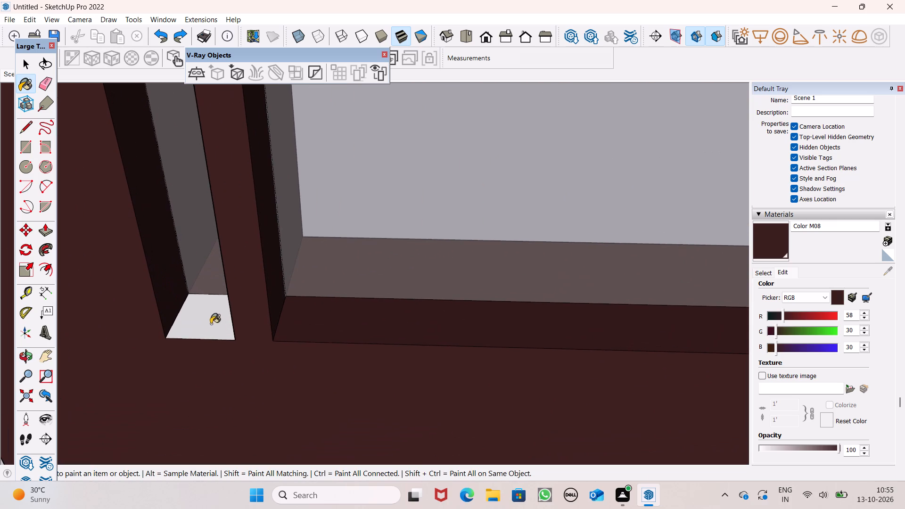
pyautogui.click(208, 318)
pyautogui.moveTo(217, 323); pyautogui.dragTo(429, 241, button='middle')
pyautogui.click(375, 251)
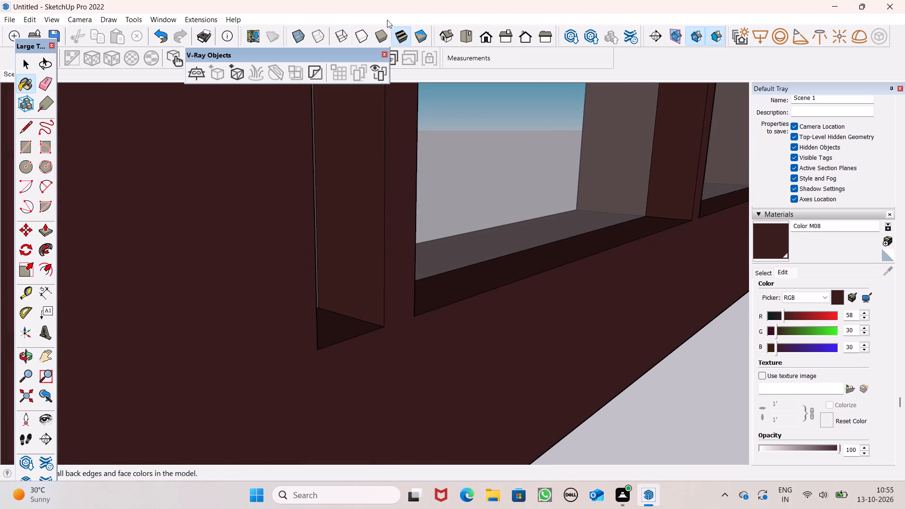
# Switch the model to the standard Front view.
pyautogui.click(485, 32)
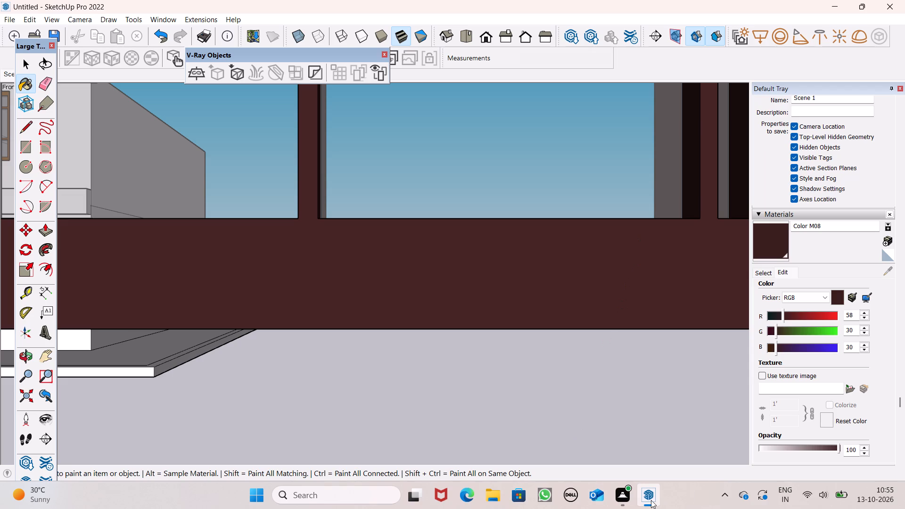
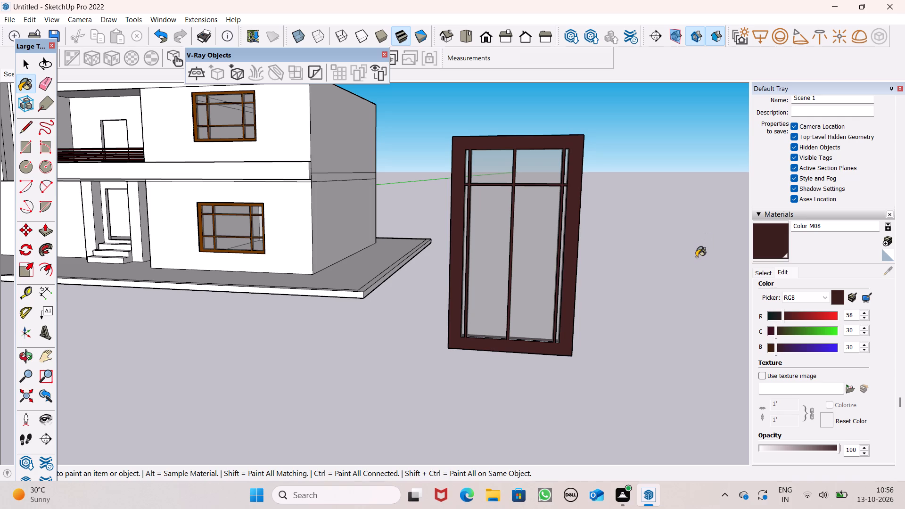
# Paint the white side face inside the door's upper narrow pane with Color M08.
pyautogui.scroll(-3, 700, 271)
pyautogui.moveTo(687, 292); pyautogui.dragTo(698, 286, button='middle')
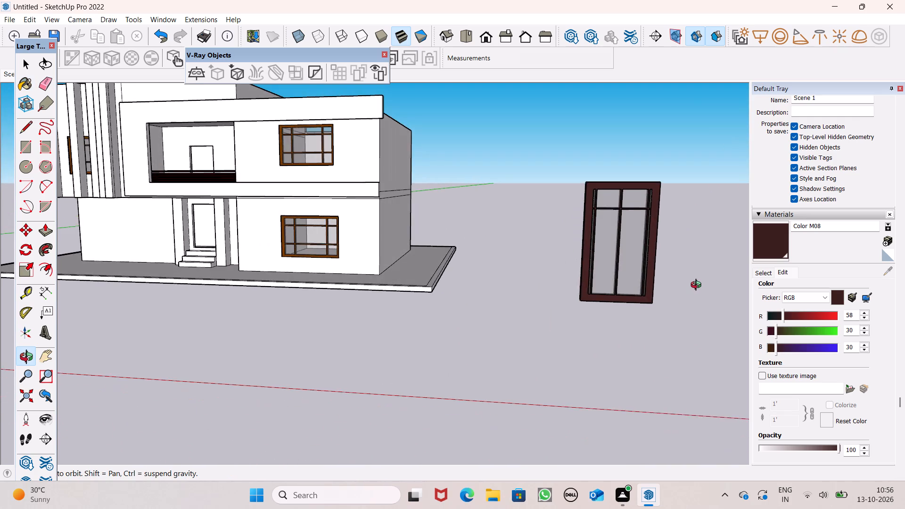
pyautogui.moveTo(698, 286); pyautogui.dragTo(682, 265, button='middle')
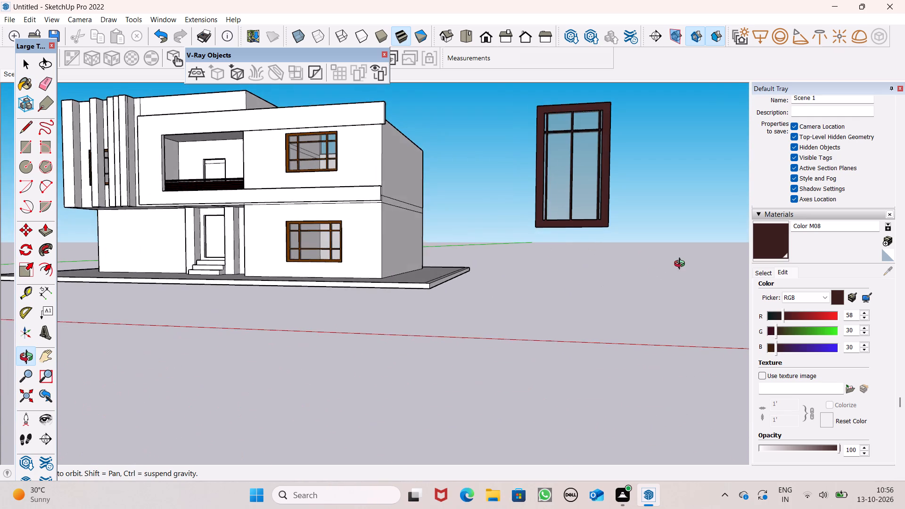
pyautogui.moveTo(682, 265); pyautogui.dragTo(682, 265, button='middle')
pyautogui.scroll(6, 633, 203)
pyautogui.moveTo(655, 240); pyautogui.dragTo(857, 261, button='middle')
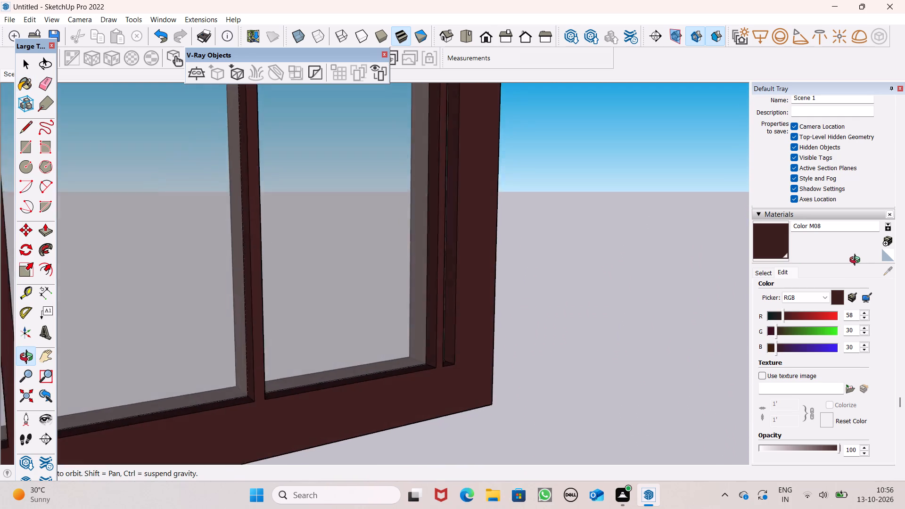
pyautogui.moveTo(857, 261); pyautogui.dragTo(891, 258, button='middle')
pyautogui.scroll(1, 280, 260)
pyautogui.moveTo(280, 258); pyautogui.dragTo(427, 235, button='middle')
pyautogui.scroll(-6, 422, 272)
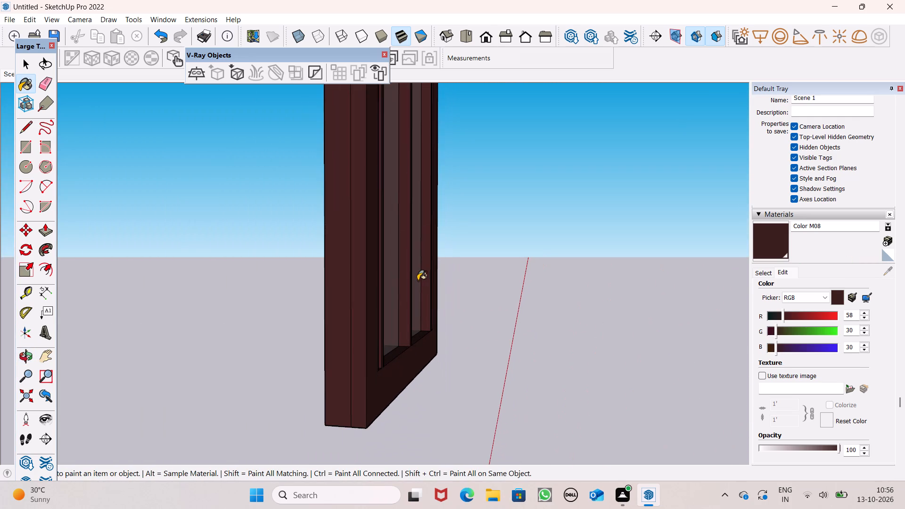
pyautogui.scroll(-1, 417, 288)
pyautogui.moveTo(411, 299); pyautogui.dragTo(285, 340, button='middle')
pyautogui.scroll(1, 286, 343)
pyautogui.scroll(-6, 310, 323)
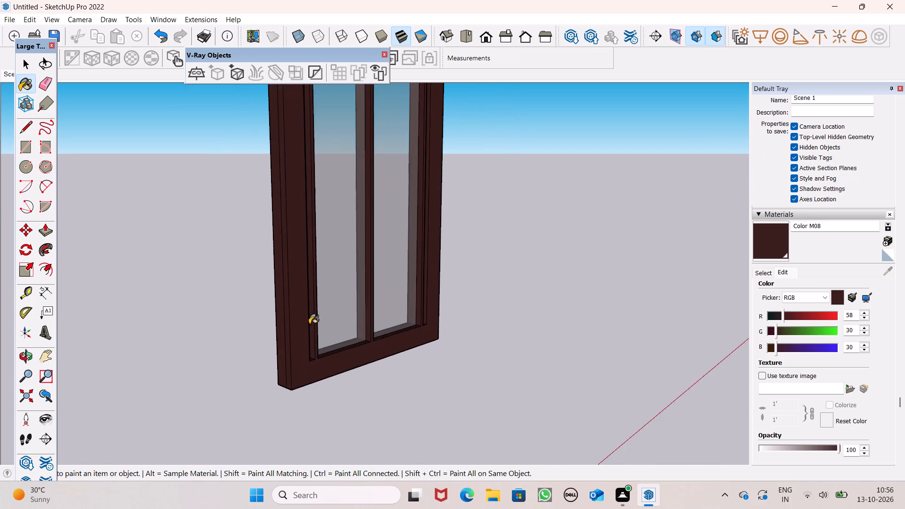
pyautogui.scroll(-7, 309, 325)
pyautogui.scroll(5, 307, 310)
pyautogui.scroll(7, 305, 244)
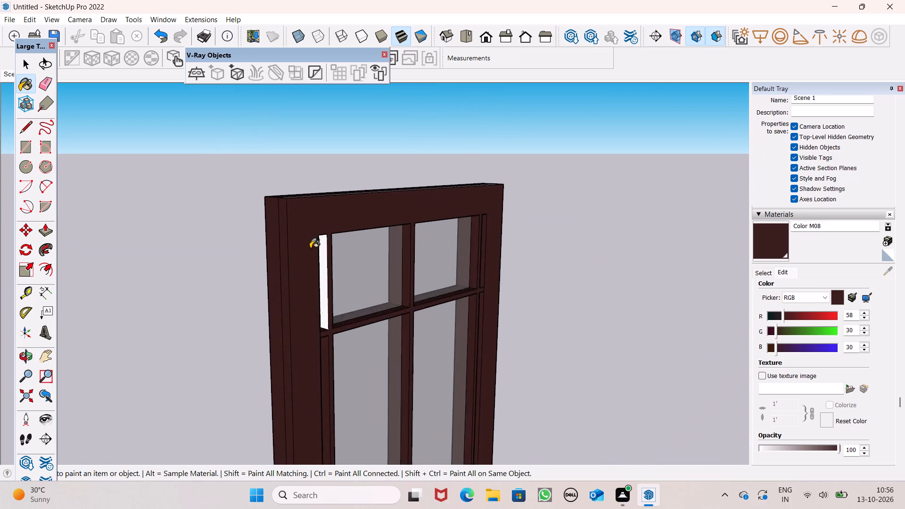
pyautogui.scroll(6, 310, 248)
pyautogui.click(320, 258)
# Paint the top rail's underside over both wide panes and one narrow pane, plus the crossbar's underside over one wide pane, with Color M08.
pyautogui.scroll(-5, 342, 236)
pyautogui.moveTo(378, 304); pyautogui.dragTo(410, 281, button='middle')
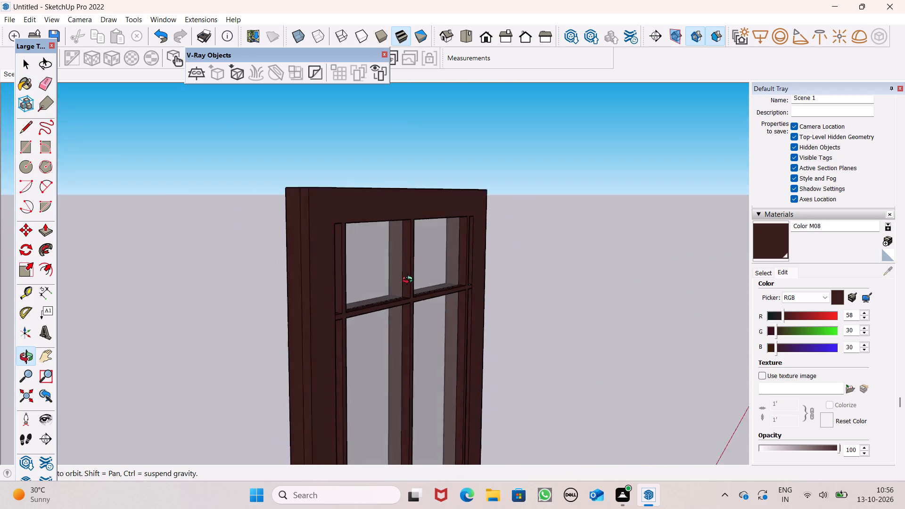
pyautogui.moveTo(410, 281); pyautogui.dragTo(236, 114, button='middle')
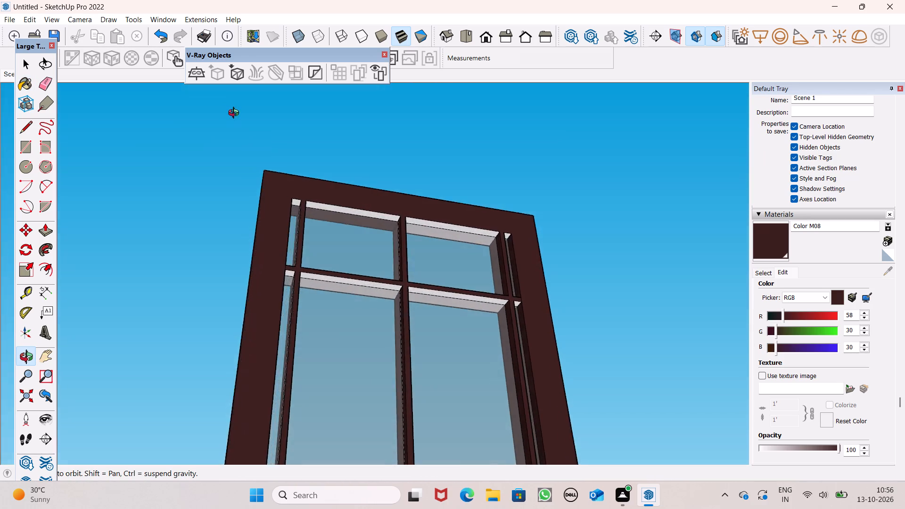
pyautogui.moveTo(236, 114); pyautogui.dragTo(177, 46, button='middle')
pyautogui.scroll(1, 177, 46)
pyautogui.scroll(7, 396, 244)
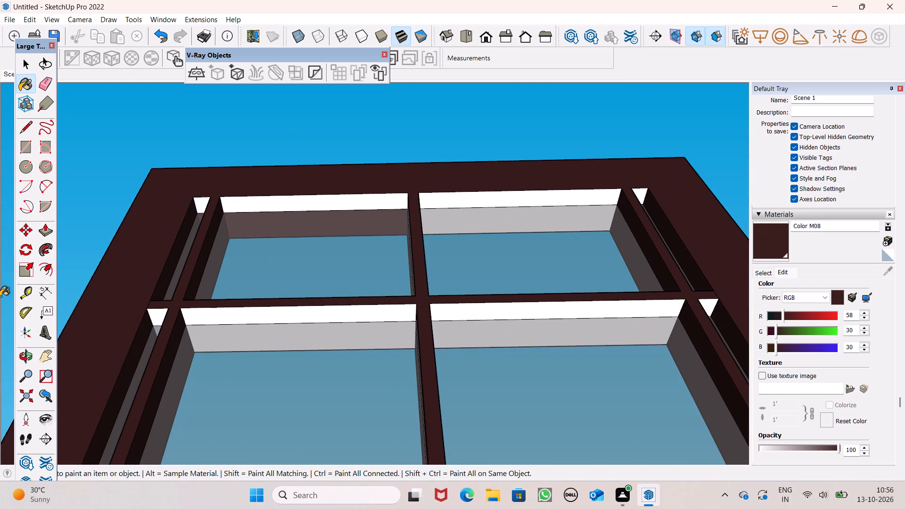
pyautogui.click(512, 200)
pyautogui.moveTo(401, 200); pyautogui.dragTo(386, 201)
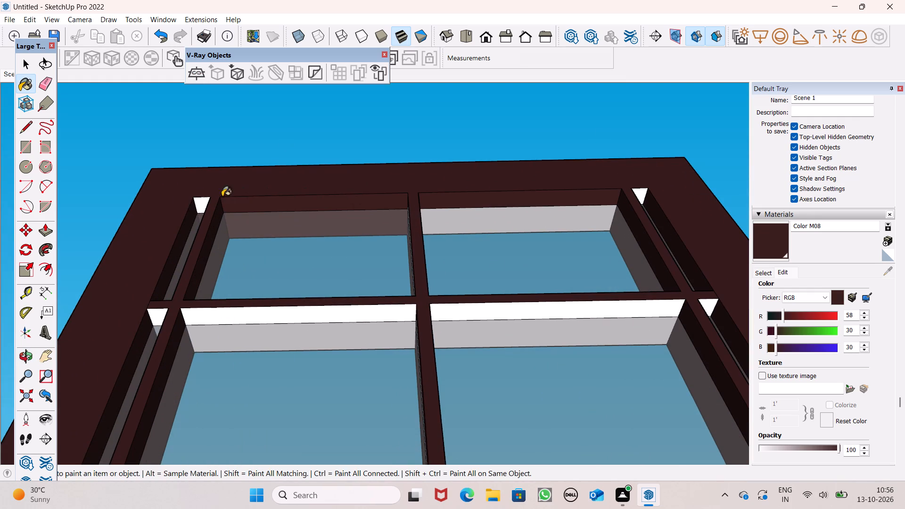
pyautogui.click(200, 200)
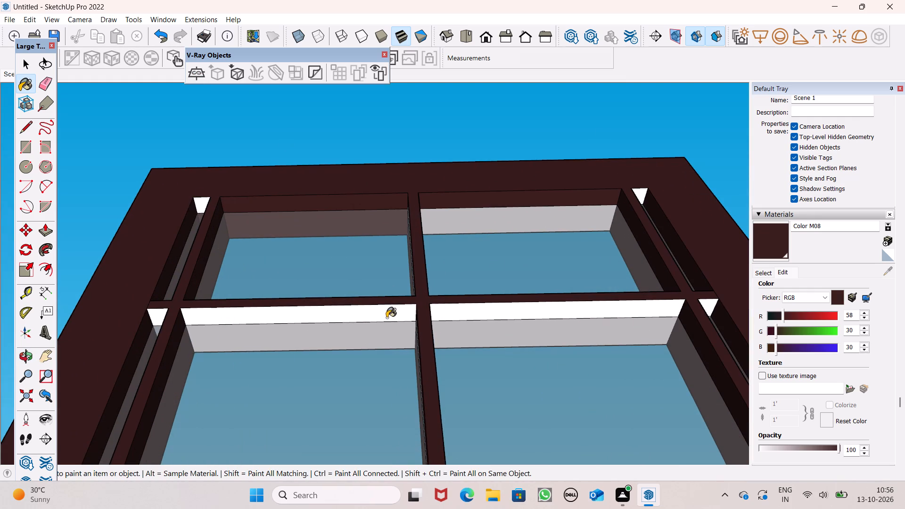
pyautogui.click(387, 317)
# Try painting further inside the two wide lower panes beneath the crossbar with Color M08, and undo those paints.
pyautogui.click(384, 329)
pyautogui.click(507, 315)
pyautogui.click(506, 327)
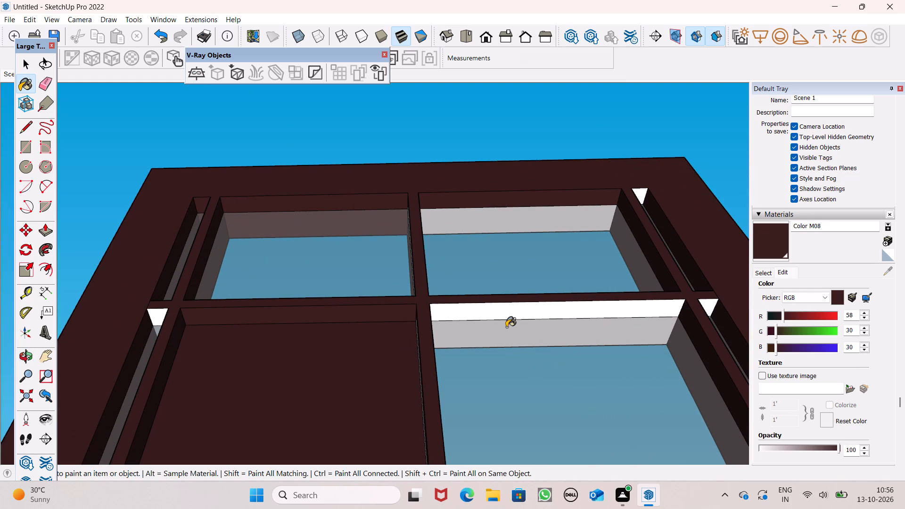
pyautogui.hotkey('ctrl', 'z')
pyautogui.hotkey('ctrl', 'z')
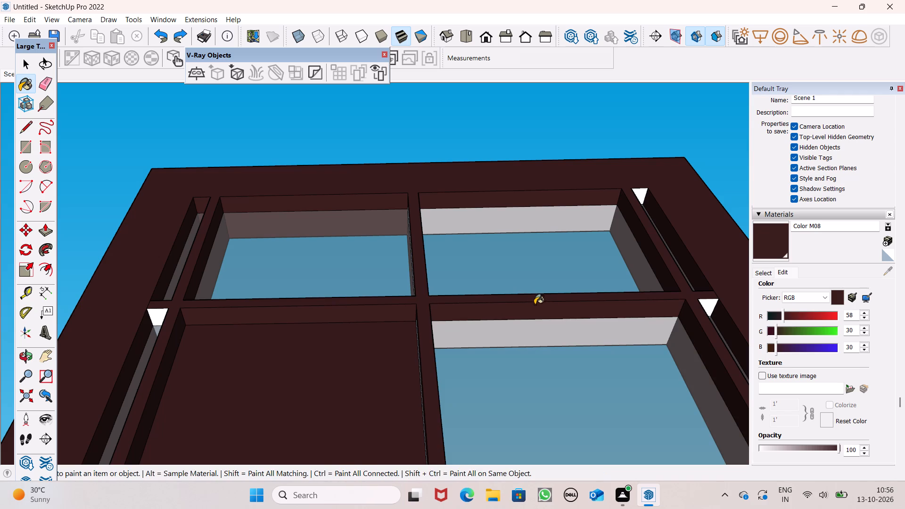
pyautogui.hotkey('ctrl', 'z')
# Paint the remaining white undersides of the crossbar and of the top rail over the narrow pane with Color M08.
pyautogui.click(524, 311)
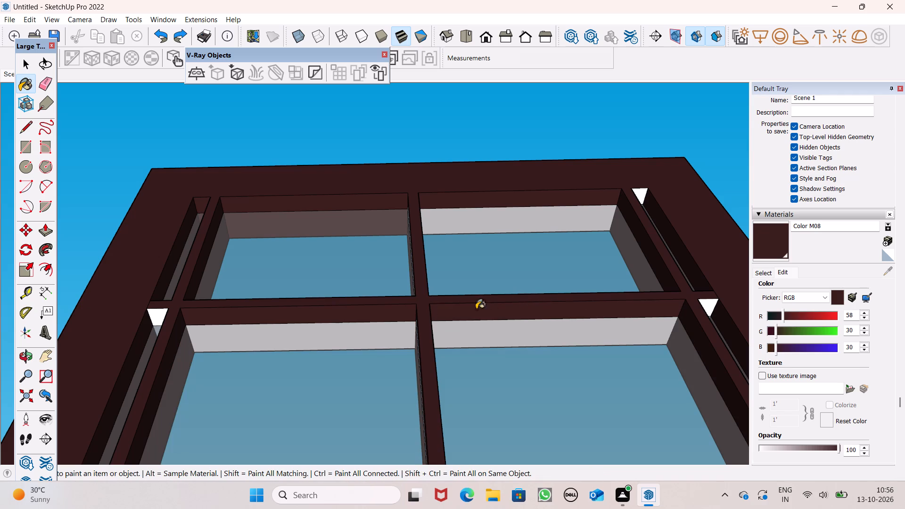
pyautogui.click(155, 317)
pyautogui.scroll(-5, 160, 272)
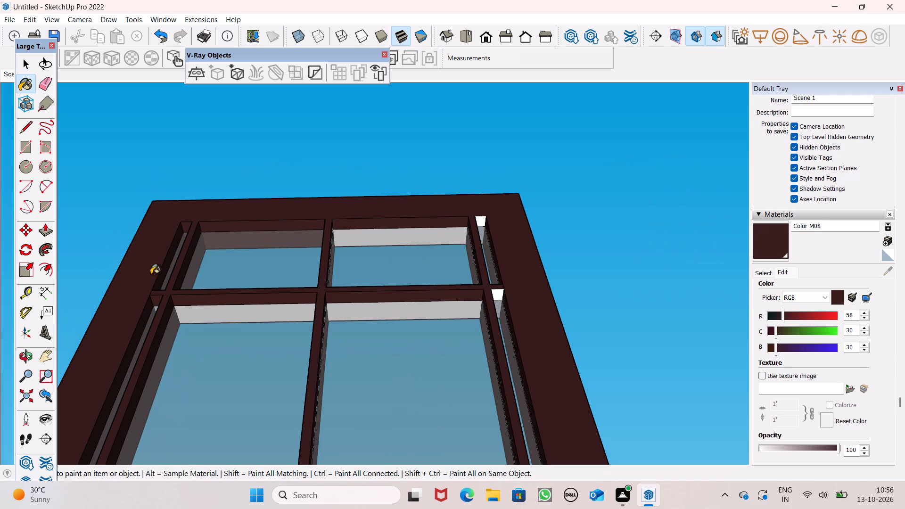
pyautogui.scroll(-1, 151, 274)
pyautogui.scroll(7, 436, 241)
pyautogui.click(470, 211)
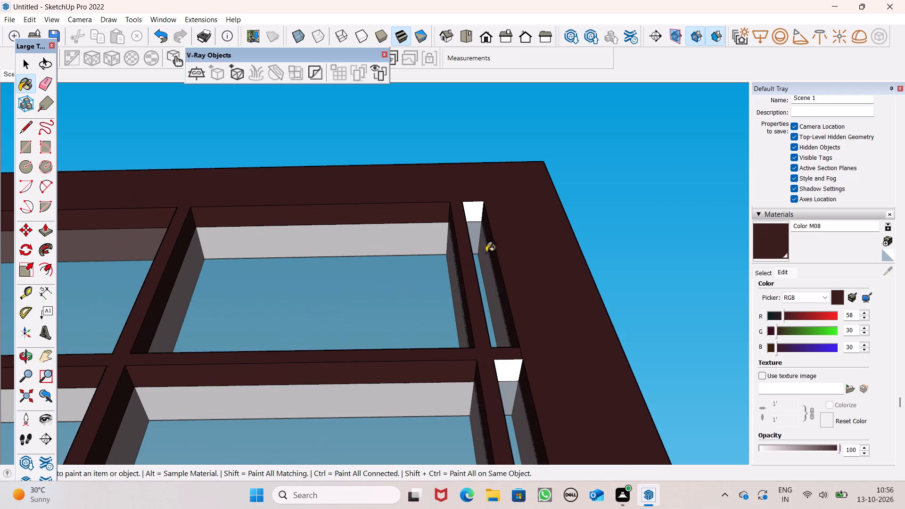
pyautogui.click(516, 377)
pyautogui.scroll(-9, 507, 286)
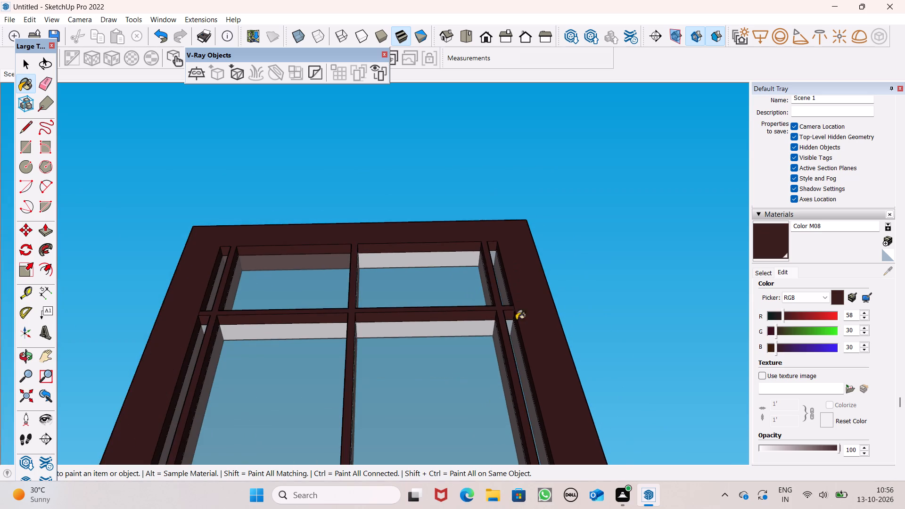
# On the door's opposite side, paint the white undersides of the top rail and crossbar over the wide panes with Color M08.
pyautogui.moveTo(513, 337); pyautogui.dragTo(0, 361, button='middle')
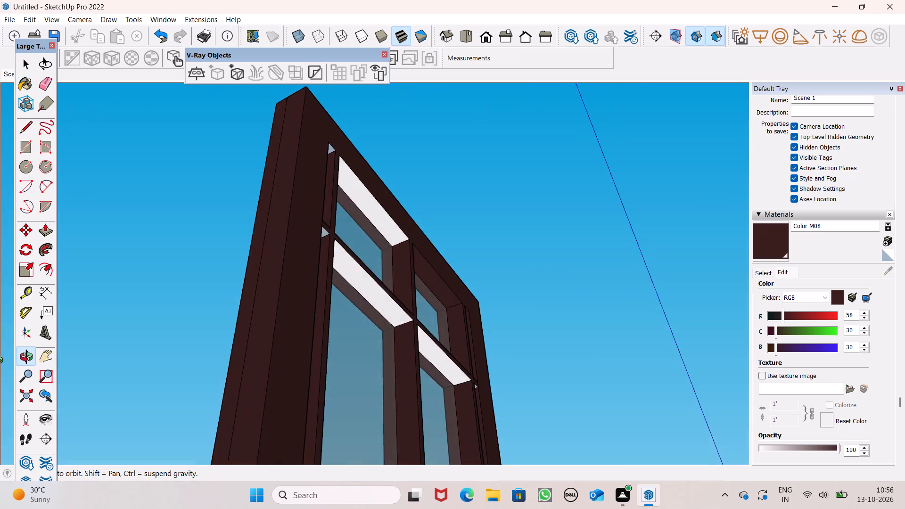
pyautogui.moveTo(0, 361); pyautogui.dragTo(0, 353, button='middle')
pyautogui.scroll(2, 443, 249)
pyautogui.scroll(-4, 417, 239)
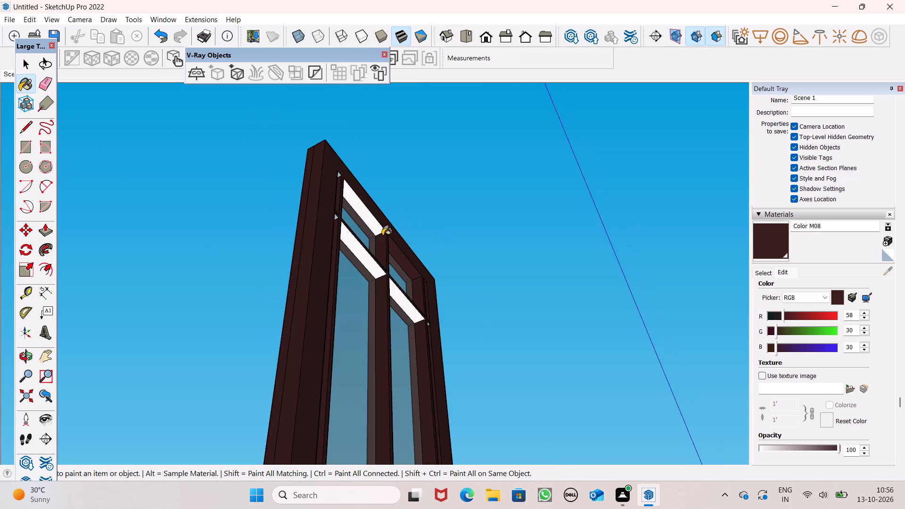
pyautogui.scroll(5, 385, 216)
pyautogui.click(373, 220)
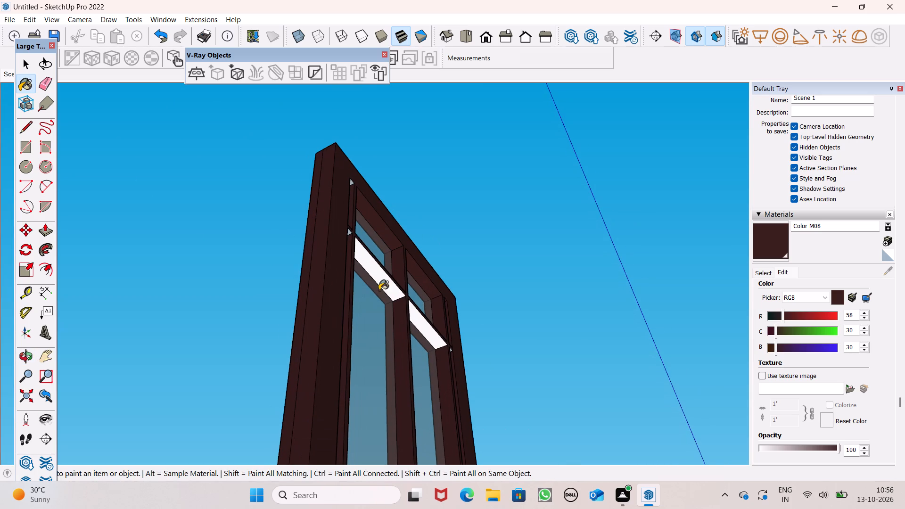
pyautogui.click(382, 272)
pyautogui.click(422, 320)
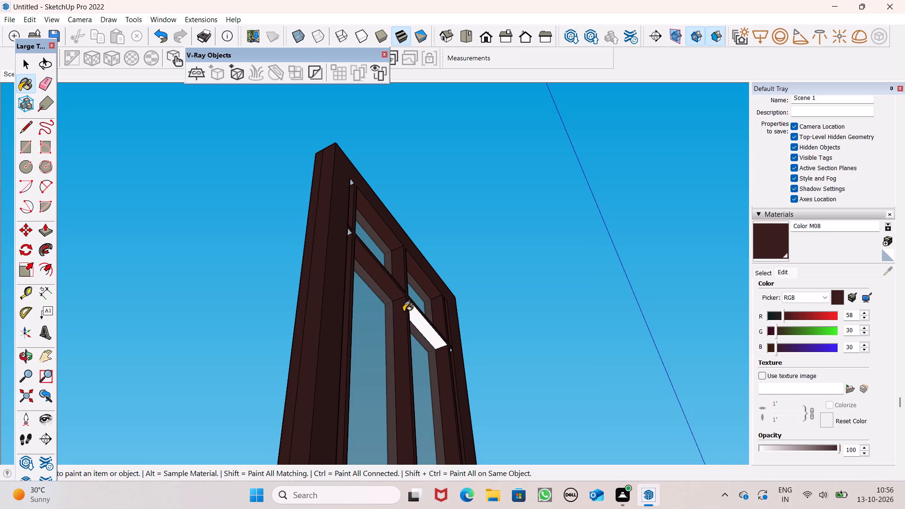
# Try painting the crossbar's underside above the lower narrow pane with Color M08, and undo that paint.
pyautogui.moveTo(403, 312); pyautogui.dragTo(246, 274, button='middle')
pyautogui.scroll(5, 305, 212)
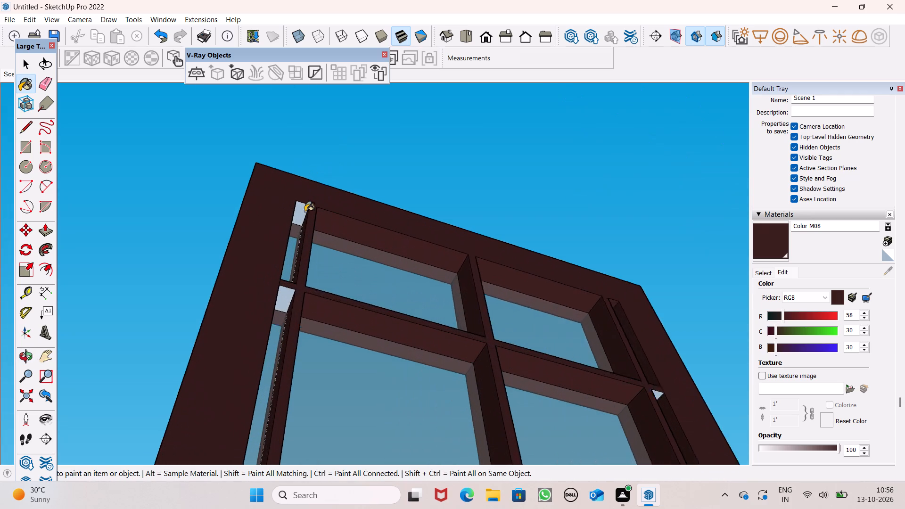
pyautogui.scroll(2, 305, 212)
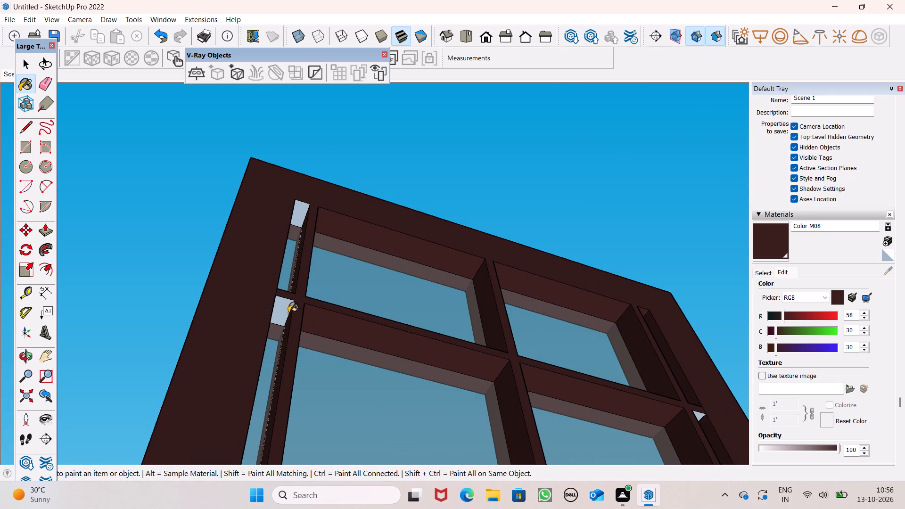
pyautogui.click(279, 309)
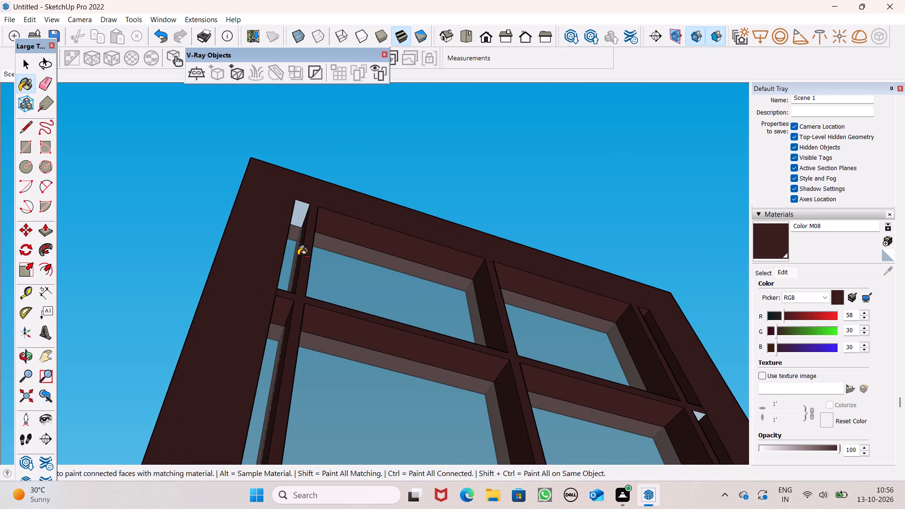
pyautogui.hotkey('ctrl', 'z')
# Paint the white bottom faces of the door's outer frame with Color M08.
pyautogui.moveTo(347, 292); pyautogui.dragTo(904, 370, button='middle')
pyautogui.scroll(1, 658, 332)
pyautogui.scroll(-2, 656, 331)
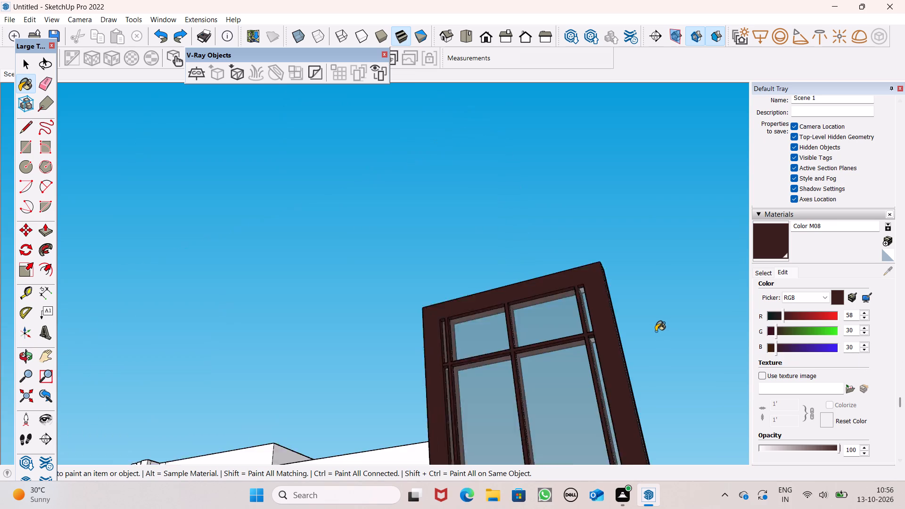
pyautogui.scroll(-6, 656, 331)
pyautogui.scroll(1, 663, 239)
pyautogui.scroll(-4, 663, 228)
pyautogui.moveTo(651, 312); pyautogui.dragTo(663, 287, button='middle')
pyautogui.scroll(1, 658, 325)
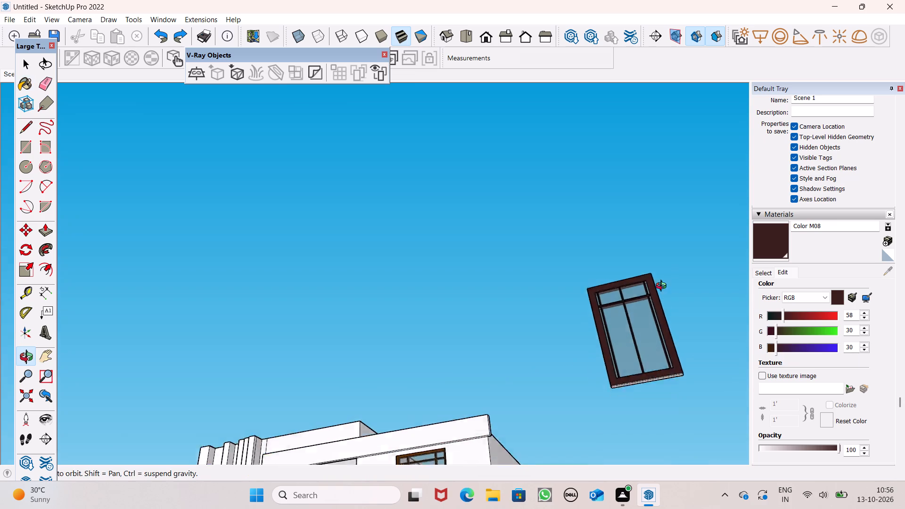
pyautogui.moveTo(663, 287); pyautogui.dragTo(640, 224, button='middle')
pyautogui.scroll(8, 640, 226)
pyautogui.scroll(10, 598, 200)
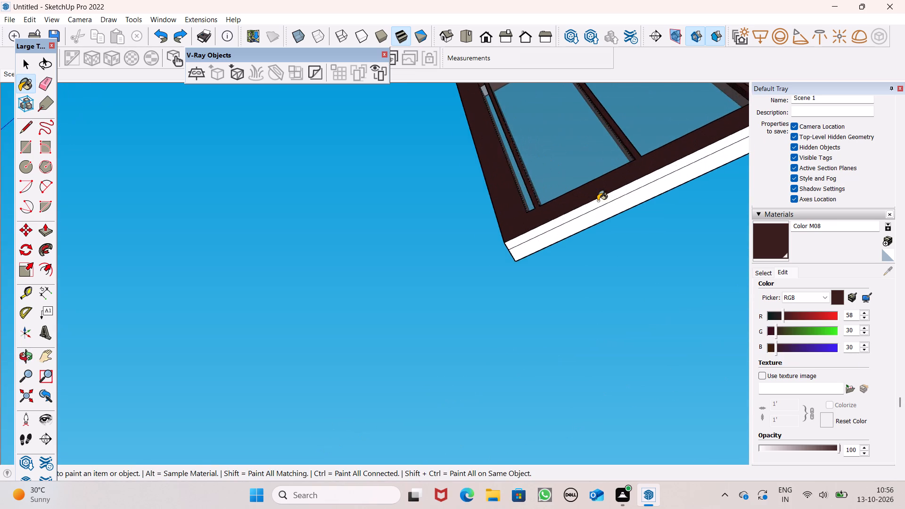
pyautogui.scroll(1, 598, 201)
pyautogui.click(598, 201)
pyautogui.click(610, 227)
pyautogui.click(604, 207)
pyautogui.scroll(-4, 602, 206)
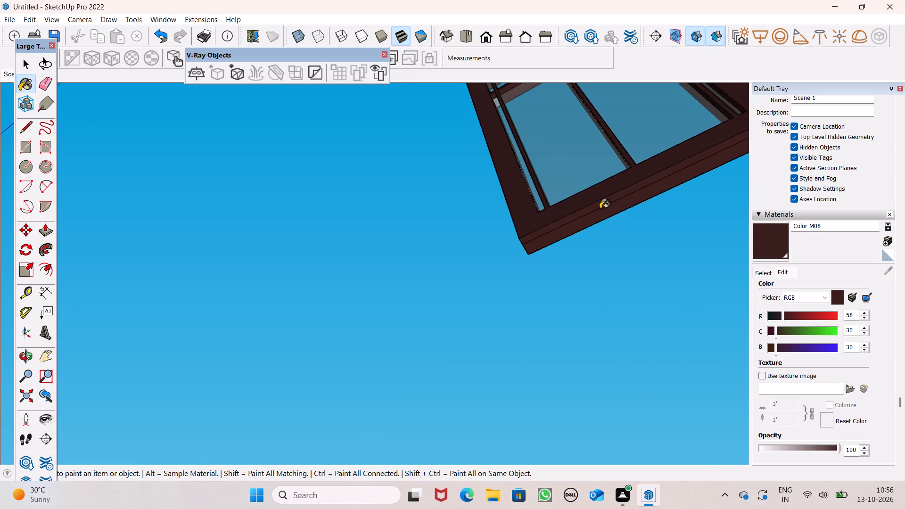
pyautogui.scroll(-4, 600, 211)
# Select all of the door's connected frame and glass geometry and make it a group.
pyautogui.moveTo(636, 223); pyautogui.dragTo(788, 409, button='middle')
pyautogui.middleClick(796, 413)
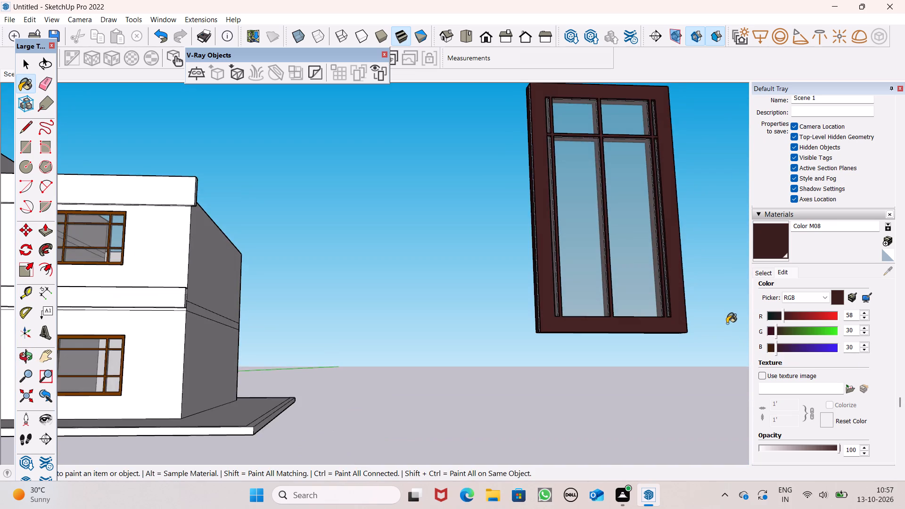
pyautogui.scroll(-4, 727, 323)
pyautogui.moveTo(702, 266); pyautogui.dragTo(628, 491, button='middle')
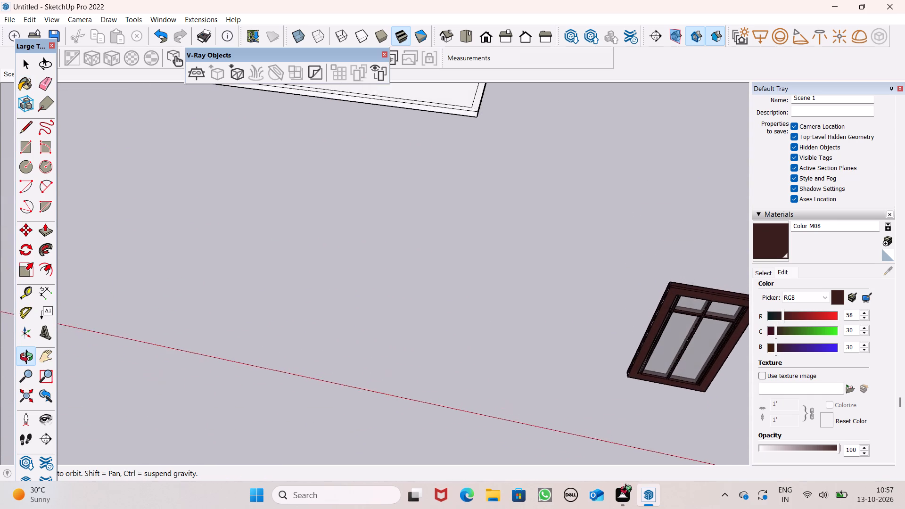
pyautogui.moveTo(628, 491); pyautogui.dragTo(665, 395, button='middle')
pyautogui.scroll(-4, 677, 325)
pyautogui.scroll(1, 673, 328)
pyautogui.press('space')
pyautogui.scroll(-2, 568, 328)
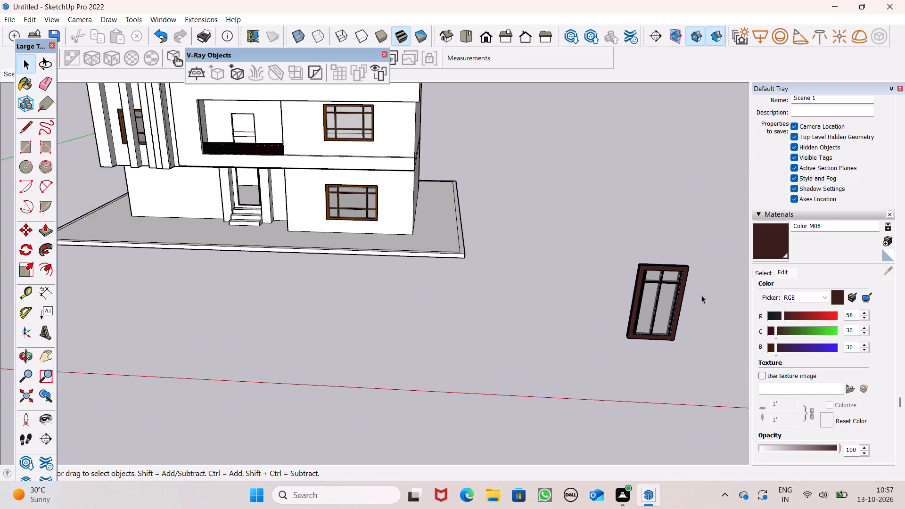
pyautogui.scroll(7, 701, 295)
pyautogui.moveTo(689, 293); pyautogui.dragTo(681, 285, button='middle')
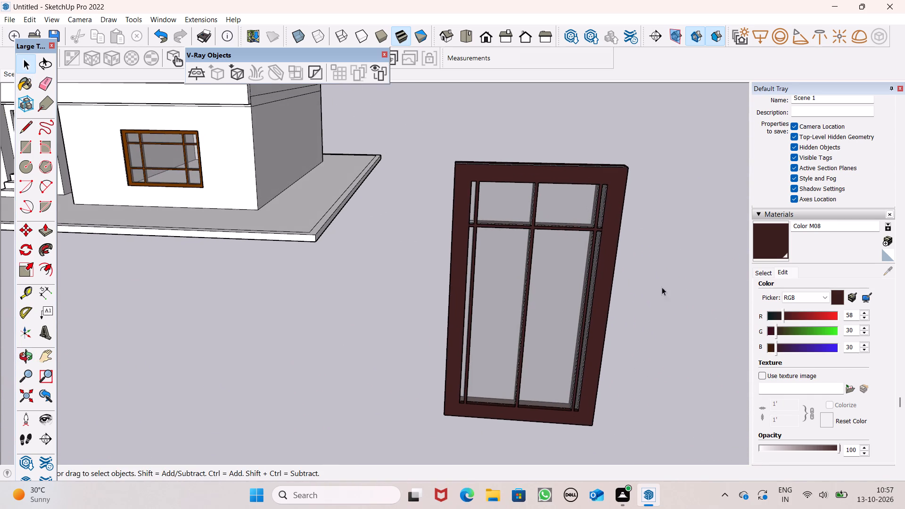
pyautogui.tripleClick(560, 293)
pyautogui.doubleClick(560, 293)
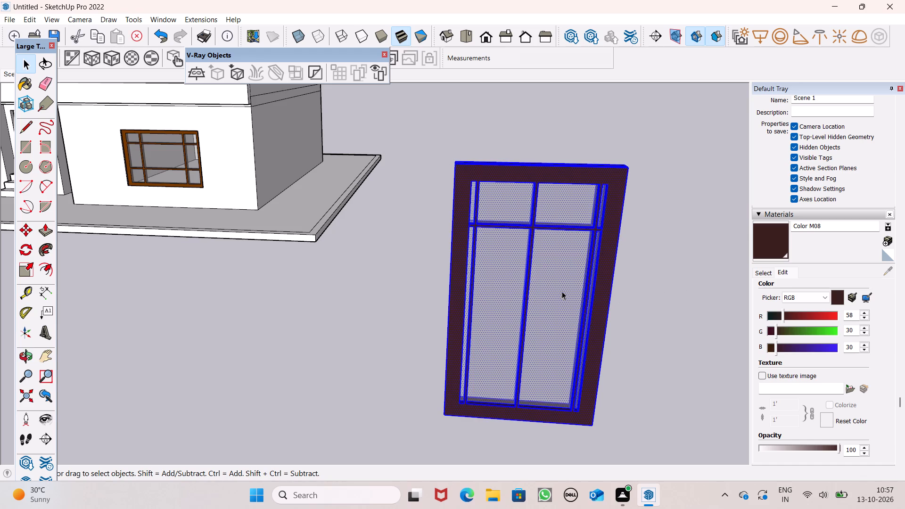
pyautogui.rightClick(562, 291)
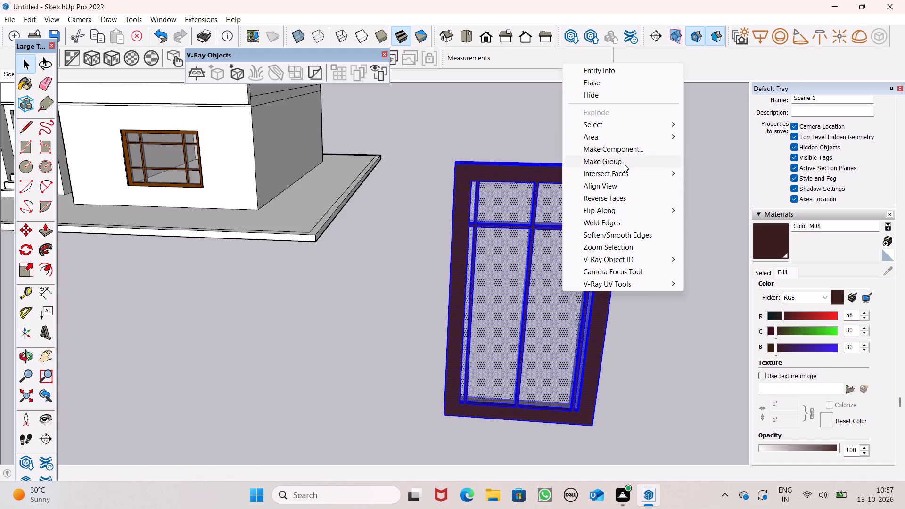
pyautogui.click(624, 163)
pyautogui.scroll(-4, 646, 218)
pyautogui.scroll(1, 646, 227)
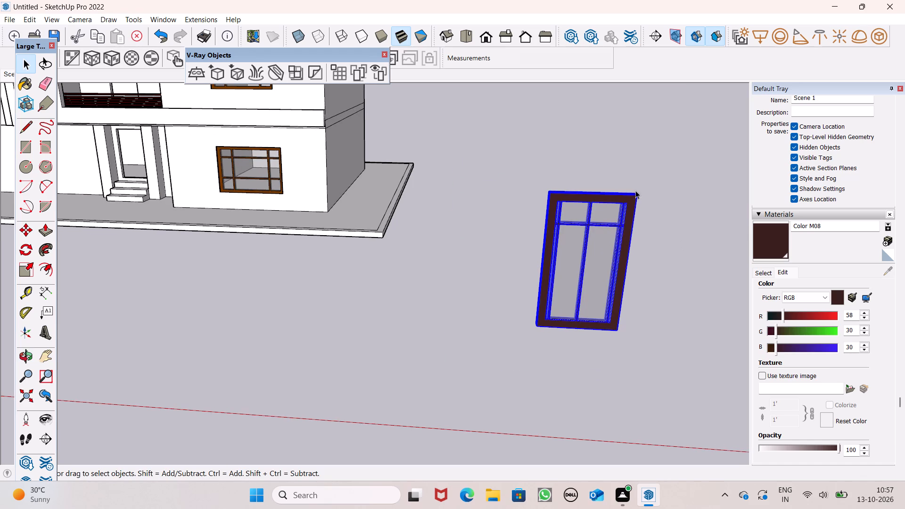
# Move the grouped door from beside the house to the ground-floor entrance above the steps.
pyautogui.scroll(-2, 616, 214)
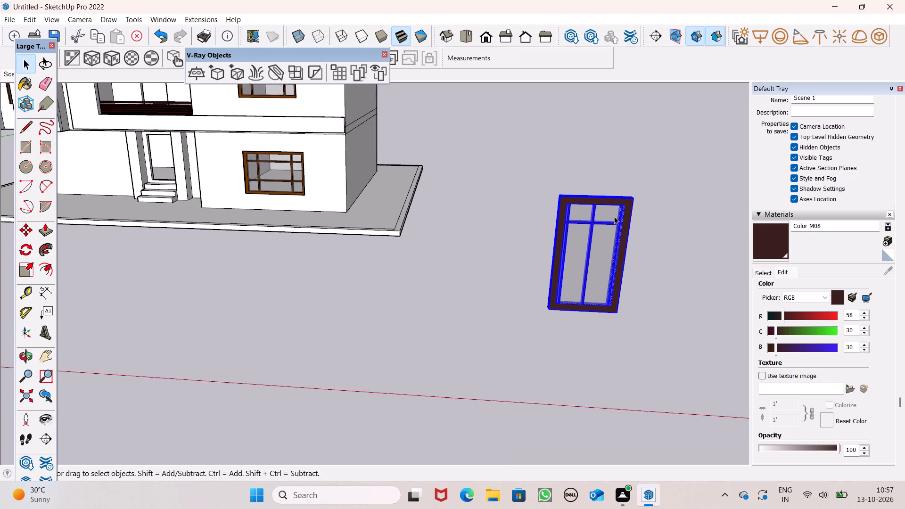
pyautogui.scroll(-12, 614, 216)
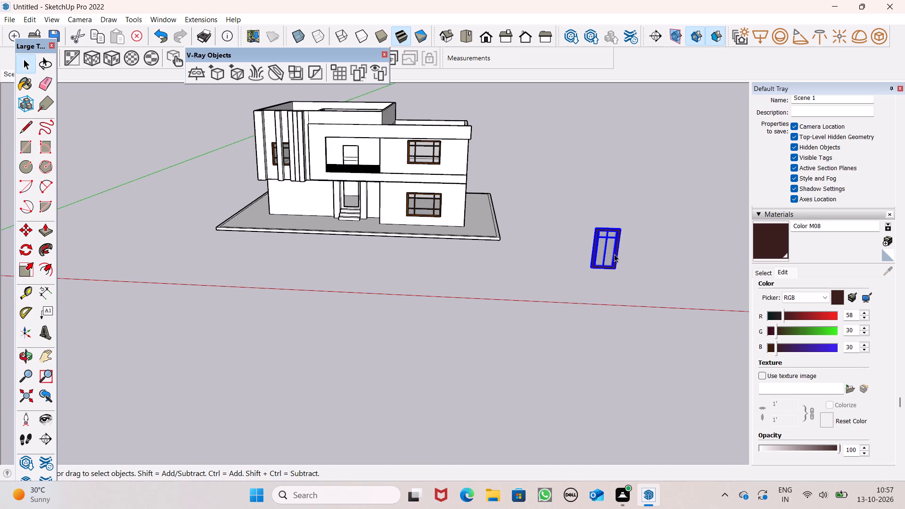
pyautogui.press('m')
pyautogui.press('Return')
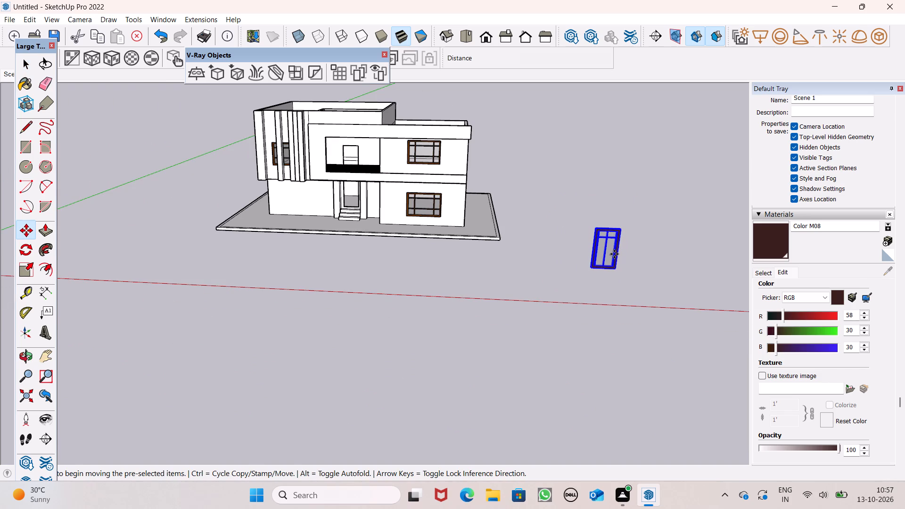
pyautogui.moveTo(618, 273); pyautogui.dragTo(549, 253)
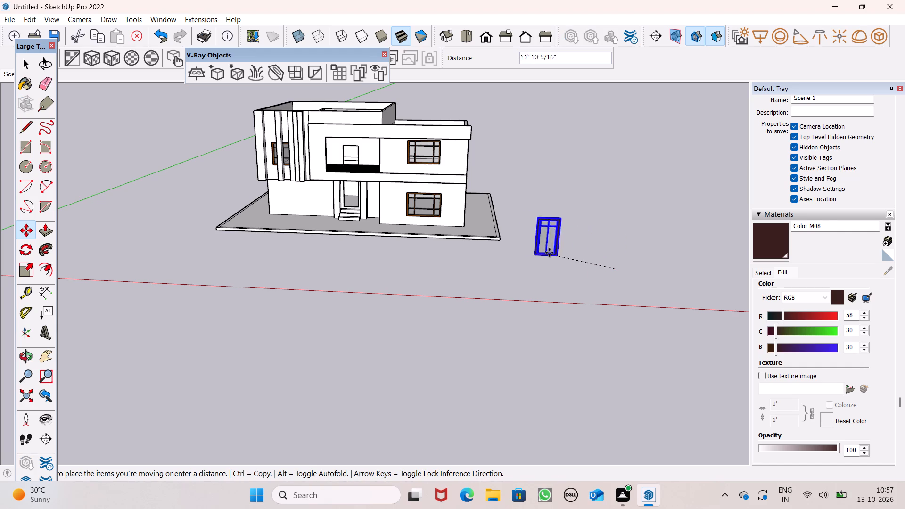
pyautogui.moveTo(549, 253); pyautogui.dragTo(355, 209)
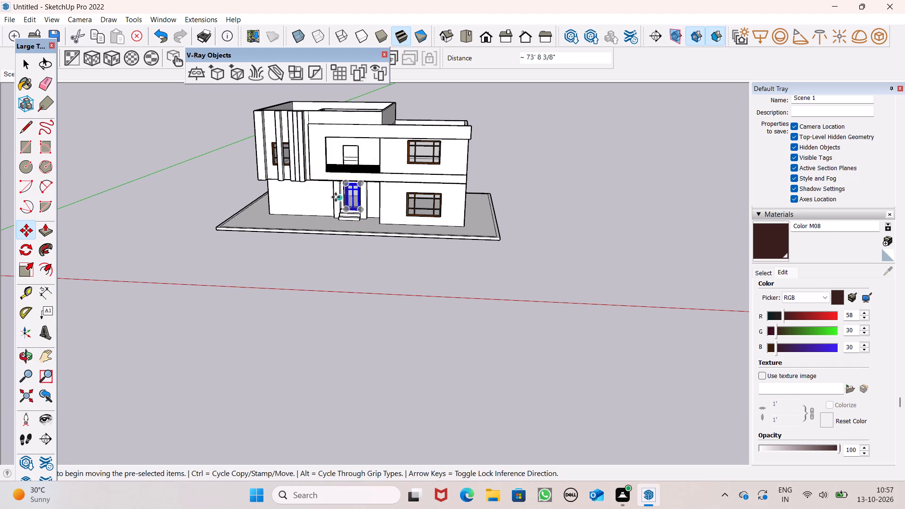
# Move the door group up from the ground-floor entrance to the upper-floor balcony.
pyautogui.scroll(12, 328, 194)
pyautogui.scroll(1, 392, 212)
pyautogui.scroll(6, 460, 238)
pyautogui.moveTo(460, 313); pyautogui.dragTo(451, 222)
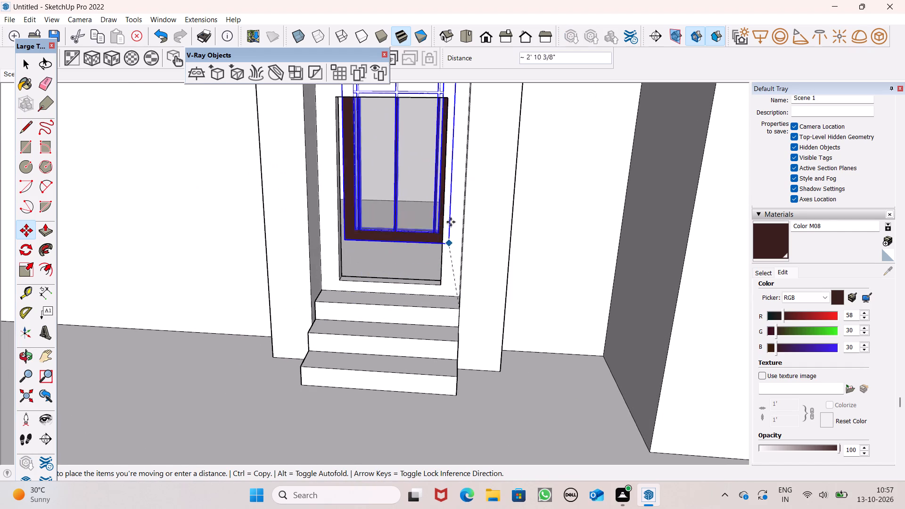
pyautogui.moveTo(451, 222); pyautogui.dragTo(435, 95)
# Move the door into the balcony wall's opening, aligning its bottom corner with the opening's bottom corner.
pyautogui.scroll(-11, 471, 222)
pyautogui.scroll(7, 428, 125)
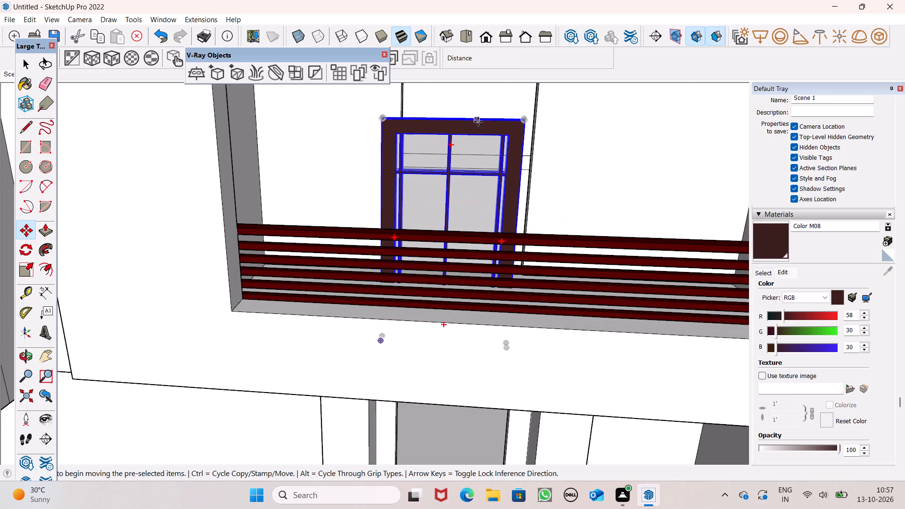
pyautogui.moveTo(521, 124); pyautogui.dragTo(543, 33)
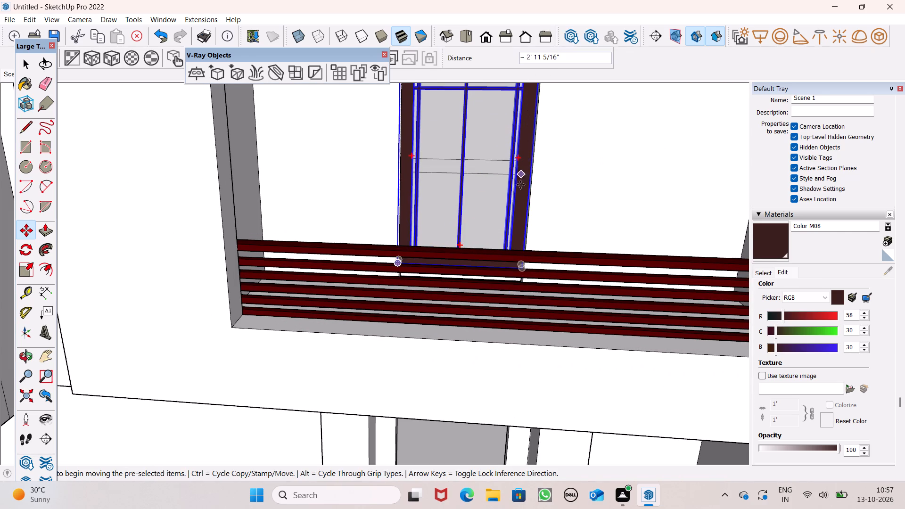
pyautogui.scroll(7, 520, 187)
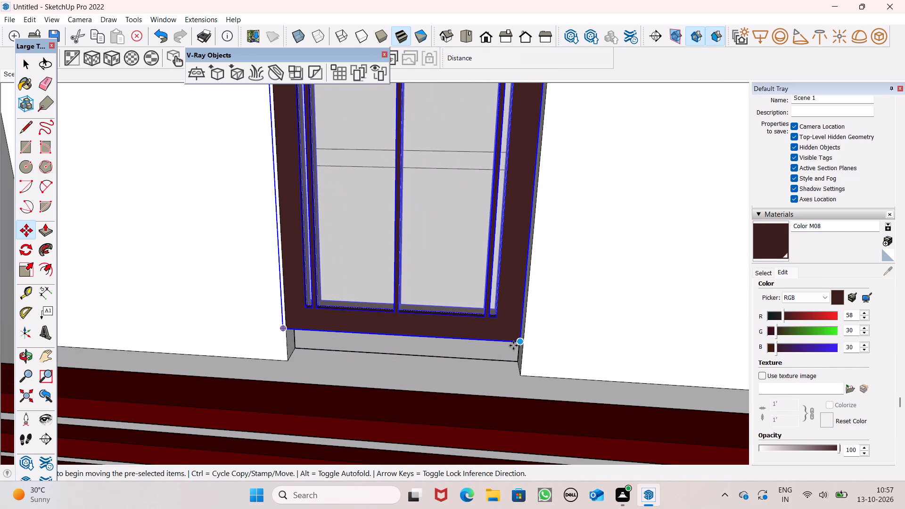
pyautogui.moveTo(519, 344); pyautogui.dragTo(513, 372)
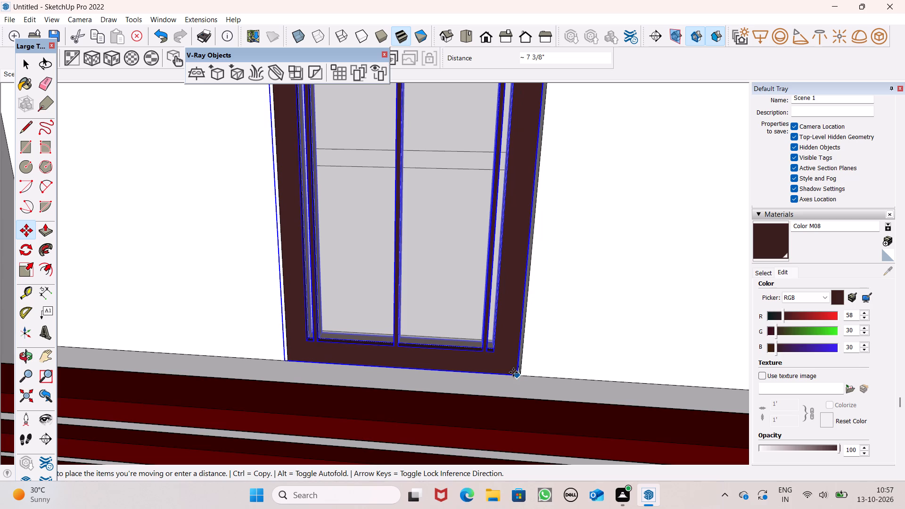
pyautogui.moveTo(513, 372); pyautogui.dragTo(518, 375)
pyautogui.scroll(3, 541, 356)
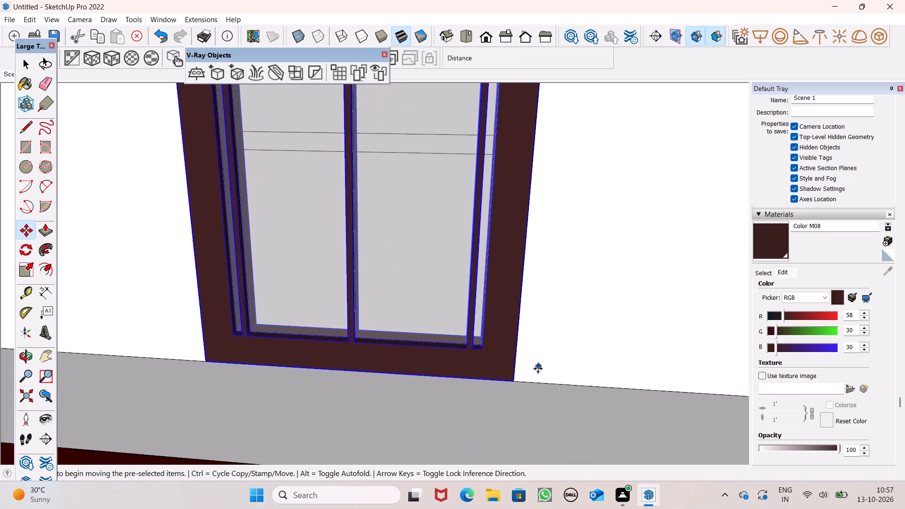
pyautogui.press('space')
pyautogui.press('space')
pyautogui.click(538, 415)
# Examine the placed door behind the balcony railing and the overall front façade from several angles.
pyautogui.scroll(-11, 518, 354)
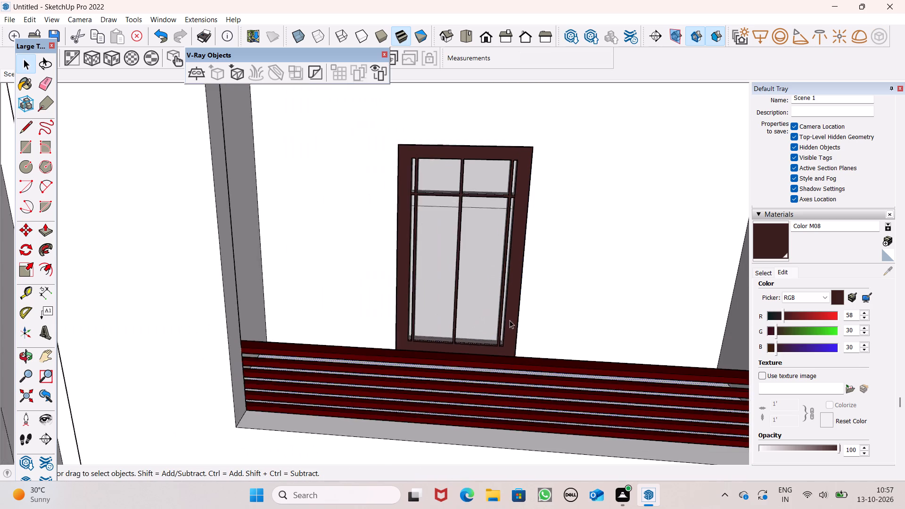
pyautogui.scroll(-8, 510, 320)
pyautogui.scroll(-7, 510, 264)
pyautogui.scroll(-5, 489, 185)
pyautogui.moveTo(548, 254); pyautogui.dragTo(556, 182, button='middle')
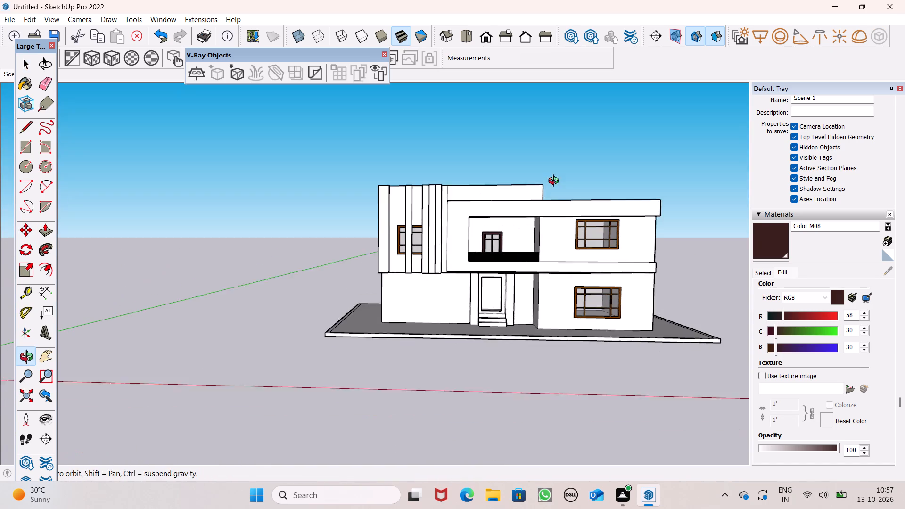
pyautogui.moveTo(556, 182); pyautogui.dragTo(554, 181, button='middle')
pyautogui.click(567, 177)
pyautogui.scroll(-2, 416, 215)
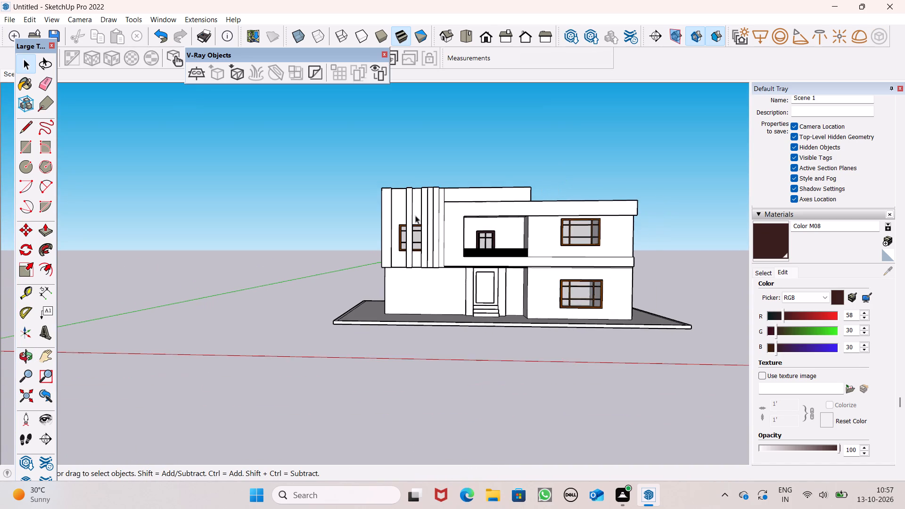
pyautogui.moveTo(441, 247); pyautogui.dragTo(461, 314, button='middle')
pyautogui.scroll(5, 599, 318)
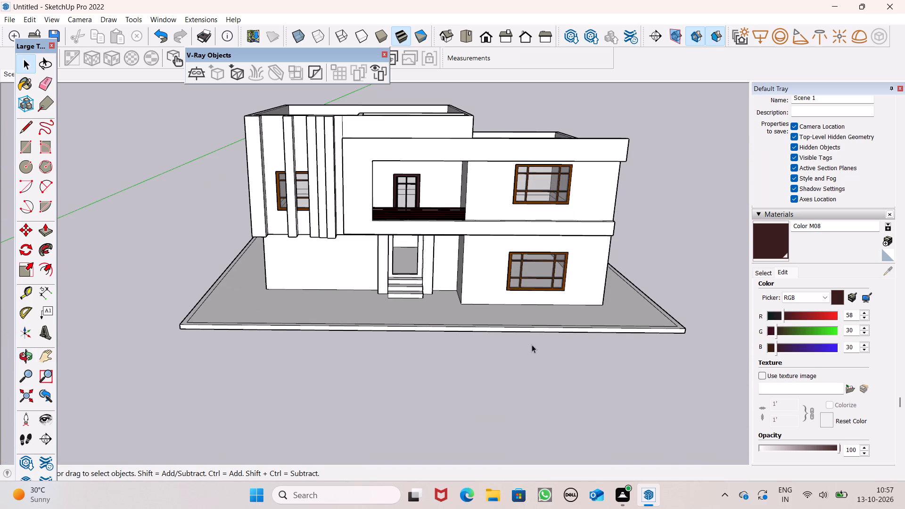
pyautogui.scroll(-2, 236, 294)
pyautogui.moveTo(472, 209); pyautogui.dragTo(482, 151, button='middle')
pyautogui.scroll(13, 363, 206)
pyautogui.scroll(7, 401, 219)
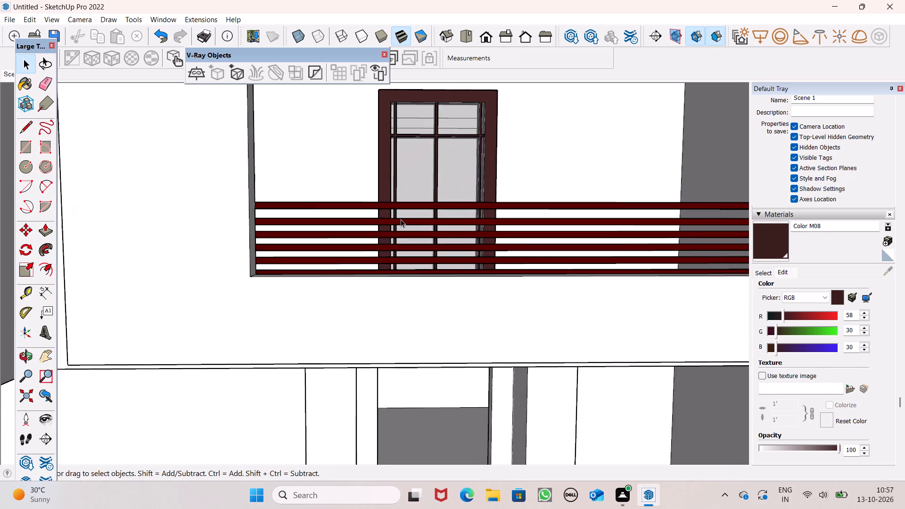
pyautogui.moveTo(406, 246); pyautogui.dragTo(406, 315, button='middle')
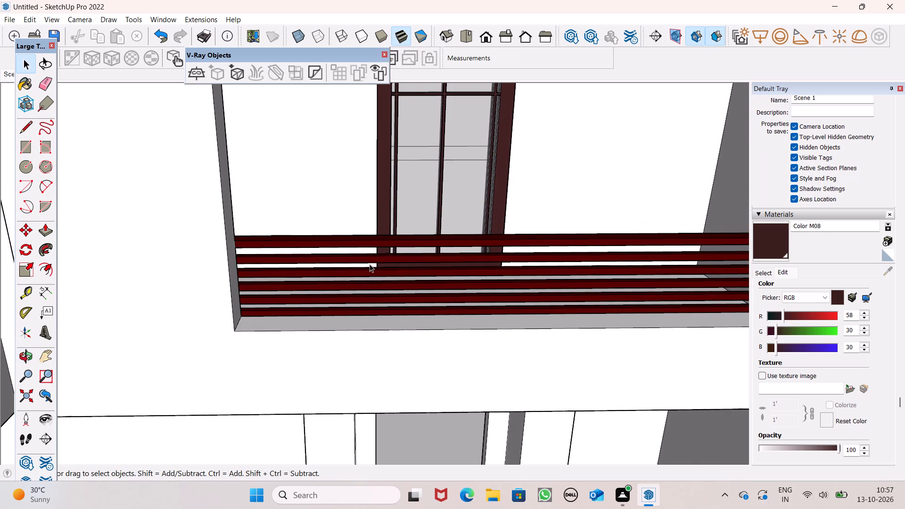
pyautogui.scroll(-4, 370, 264)
pyautogui.scroll(1, 323, 213)
pyautogui.scroll(-9, 321, 218)
pyautogui.scroll(-4, 307, 273)
pyautogui.scroll(-2, 314, 225)
pyautogui.scroll(1, 314, 233)
pyautogui.scroll(-3, 319, 246)
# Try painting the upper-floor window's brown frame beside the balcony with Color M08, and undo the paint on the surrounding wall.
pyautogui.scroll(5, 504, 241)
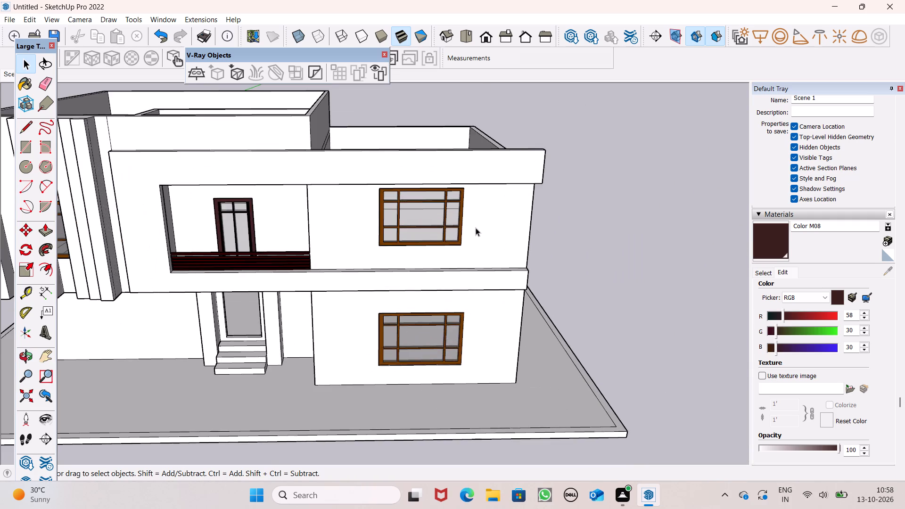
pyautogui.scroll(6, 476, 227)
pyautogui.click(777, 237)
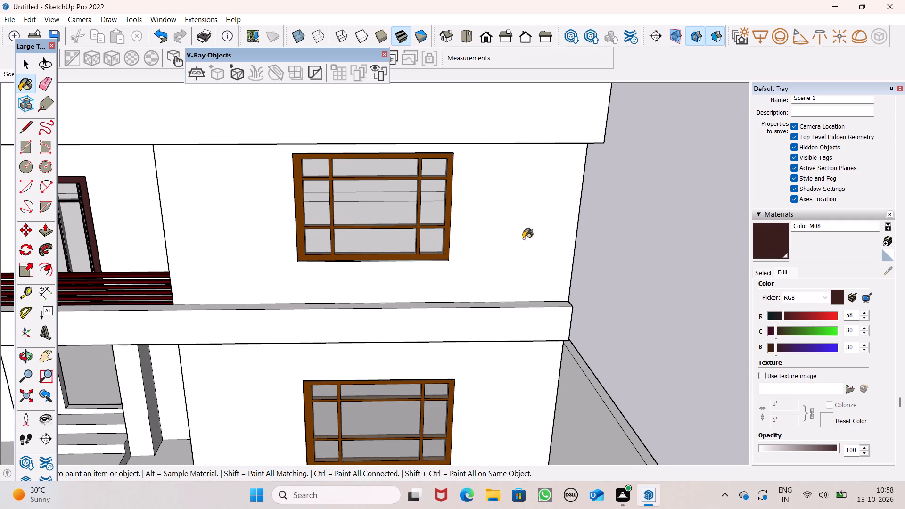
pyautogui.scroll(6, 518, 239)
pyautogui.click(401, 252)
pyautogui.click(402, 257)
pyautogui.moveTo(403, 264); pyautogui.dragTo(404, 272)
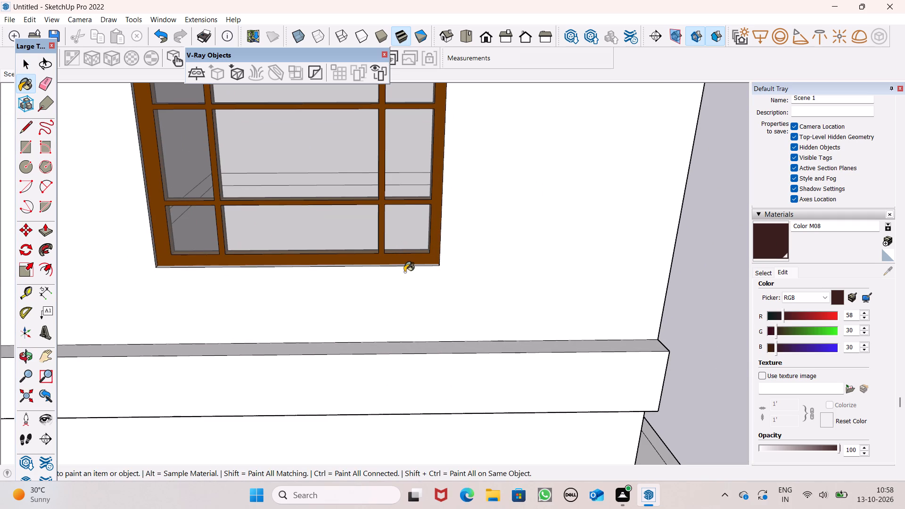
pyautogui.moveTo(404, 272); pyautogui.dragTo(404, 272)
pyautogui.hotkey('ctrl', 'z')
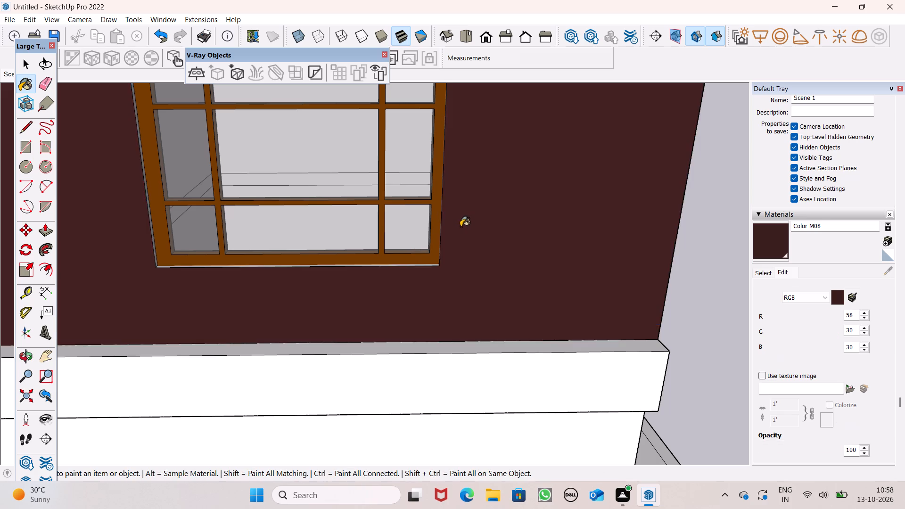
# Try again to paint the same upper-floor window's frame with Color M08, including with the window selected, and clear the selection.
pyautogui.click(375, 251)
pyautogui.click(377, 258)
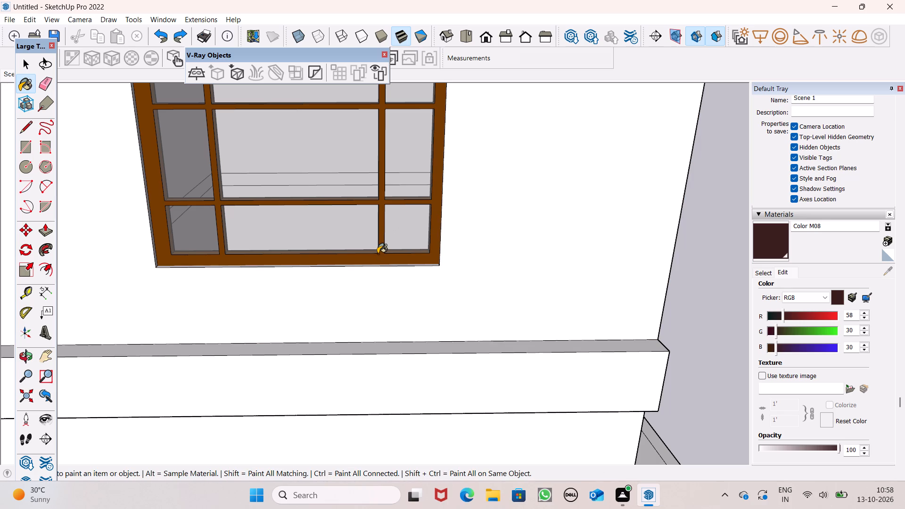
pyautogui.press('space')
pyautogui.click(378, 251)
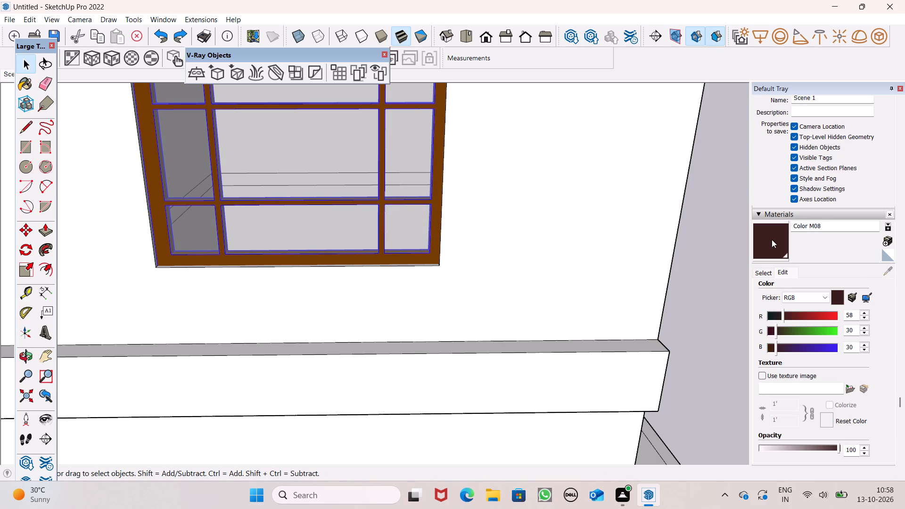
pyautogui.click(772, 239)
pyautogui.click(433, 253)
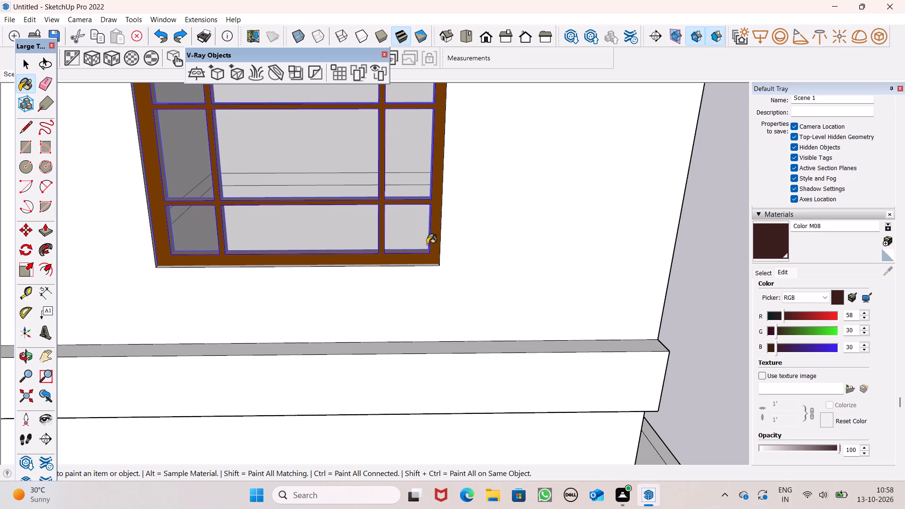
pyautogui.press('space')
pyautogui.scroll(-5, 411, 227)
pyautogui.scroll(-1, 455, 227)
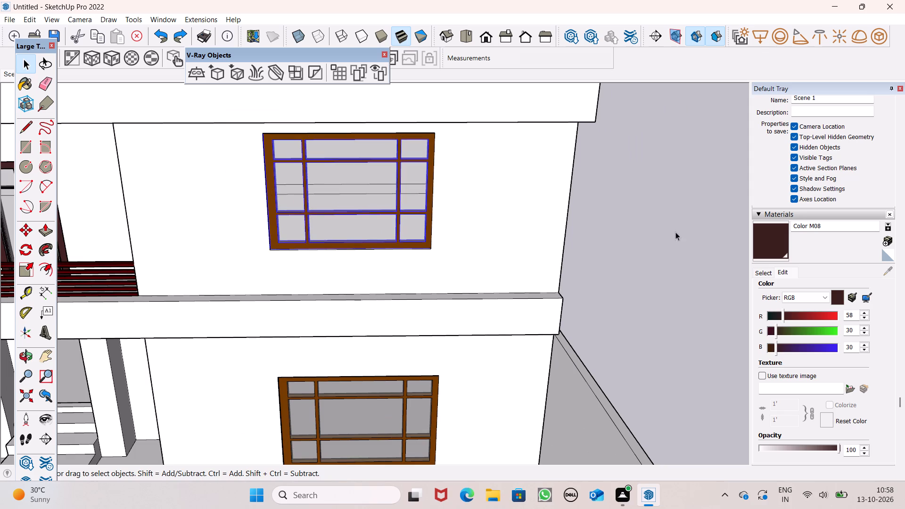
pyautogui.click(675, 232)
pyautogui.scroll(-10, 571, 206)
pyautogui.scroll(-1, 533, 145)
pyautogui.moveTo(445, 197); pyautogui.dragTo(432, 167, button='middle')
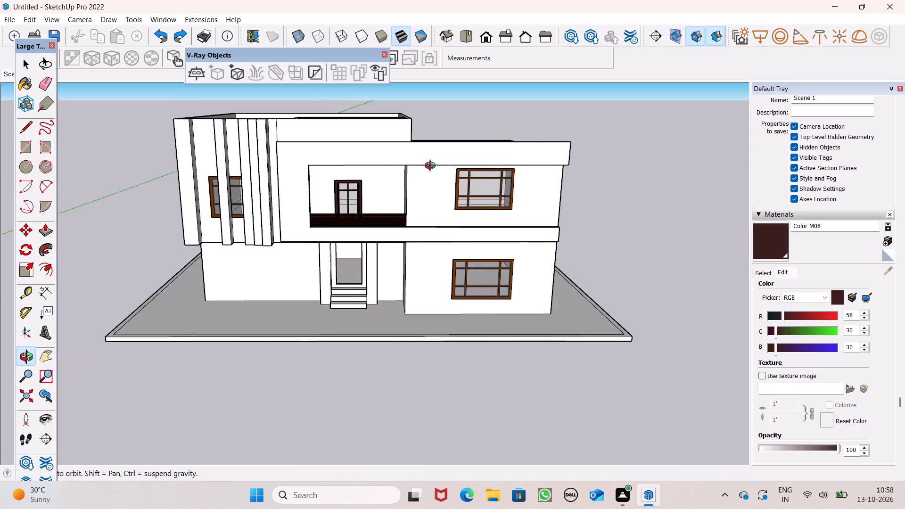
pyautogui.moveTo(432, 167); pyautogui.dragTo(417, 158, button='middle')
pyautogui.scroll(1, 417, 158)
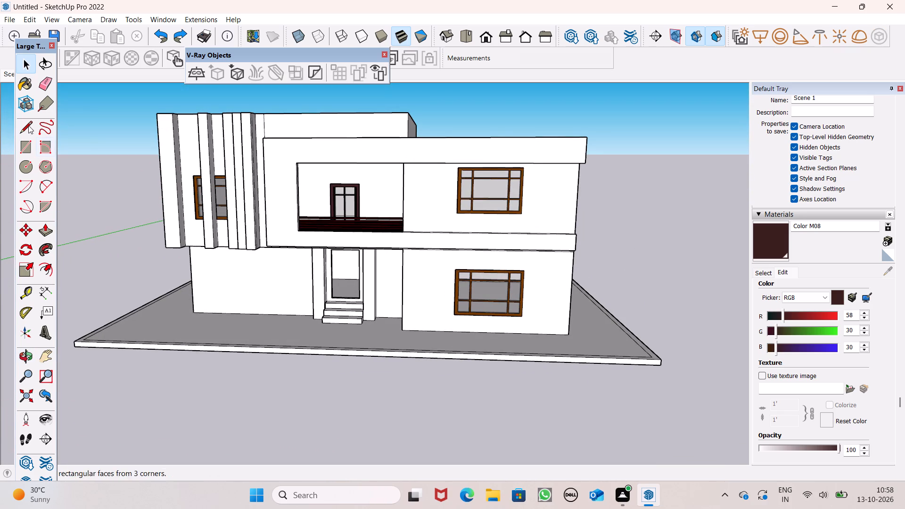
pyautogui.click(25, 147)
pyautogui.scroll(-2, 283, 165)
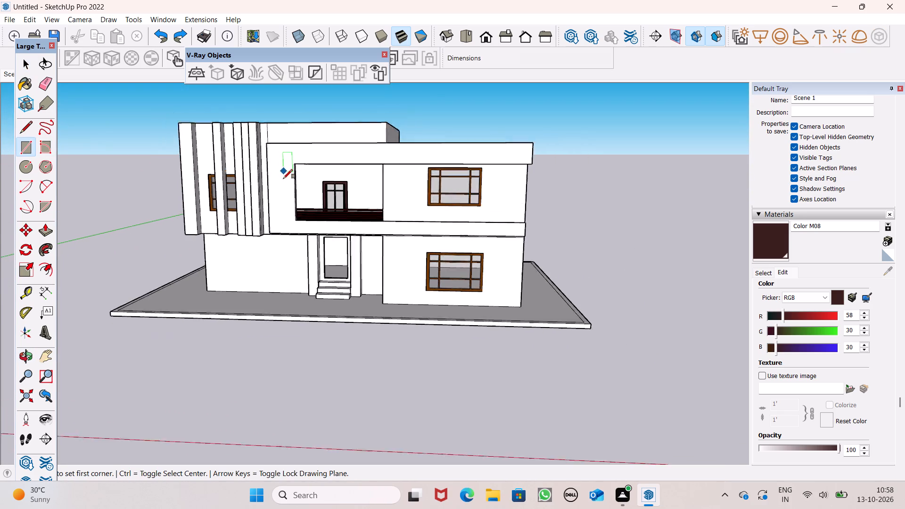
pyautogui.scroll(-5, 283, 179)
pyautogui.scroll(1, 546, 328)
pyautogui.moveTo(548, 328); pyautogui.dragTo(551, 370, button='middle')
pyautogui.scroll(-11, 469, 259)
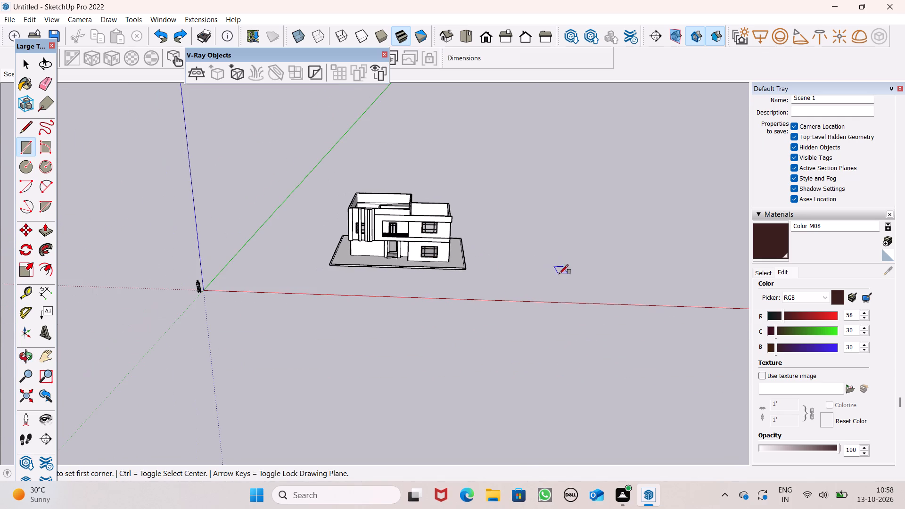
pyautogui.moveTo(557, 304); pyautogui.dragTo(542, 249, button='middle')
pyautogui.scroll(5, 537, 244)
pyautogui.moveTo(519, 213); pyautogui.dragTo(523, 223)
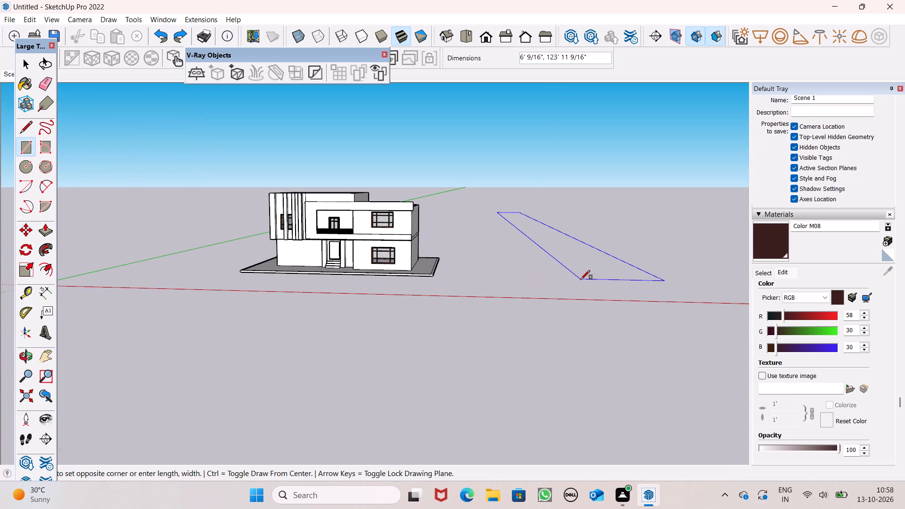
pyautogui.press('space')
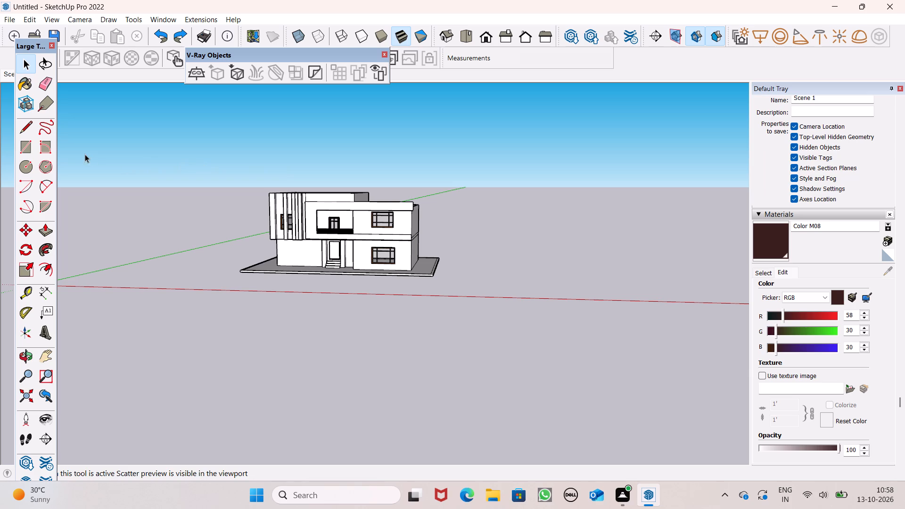
# Draw an upright 4' by 7' rectangle in the open space beside the house, parallel to the front façade.
pyautogui.click(22, 147)
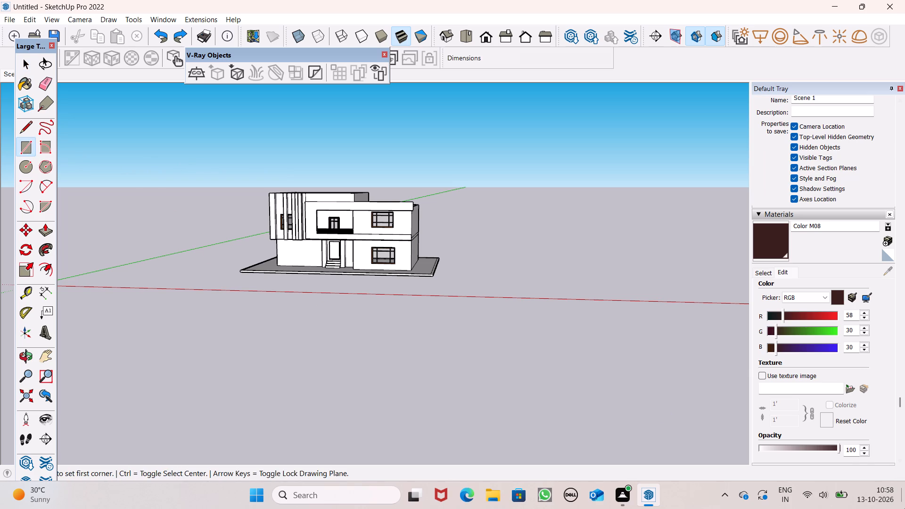
pyautogui.moveTo(447, 328); pyautogui.dragTo(459, 289, button='middle')
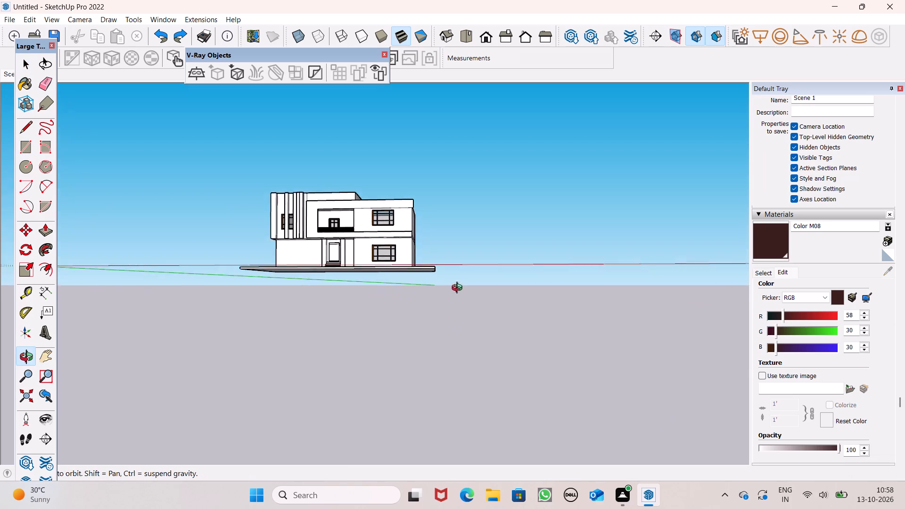
pyautogui.moveTo(459, 289); pyautogui.dragTo(471, 285, button='middle')
pyautogui.scroll(3, 509, 227)
pyautogui.click(494, 192)
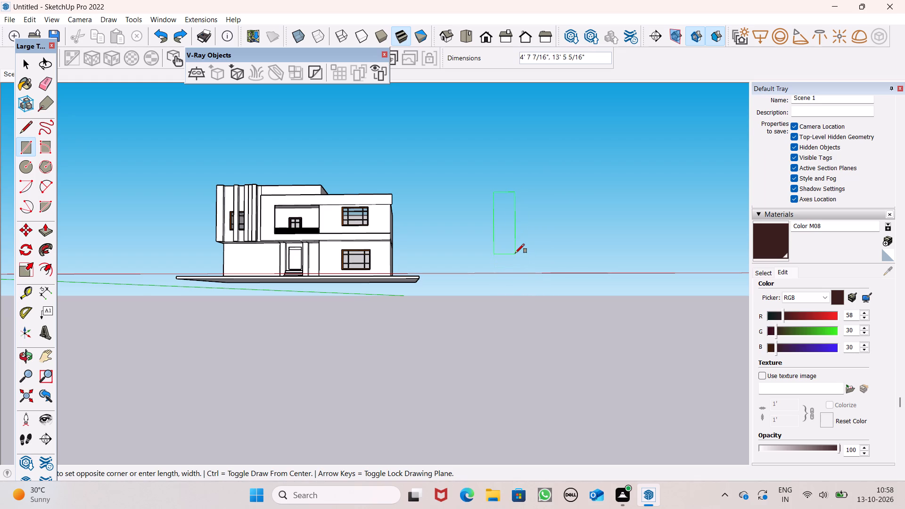
pyautogui.press('4')
pyautogui.write("',7'")
pyautogui.press('Return')
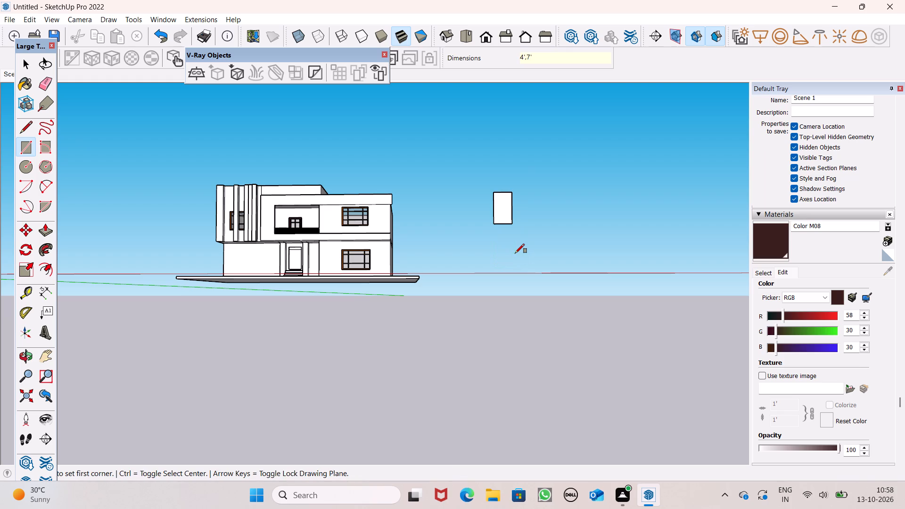
# Offset the outline of the 4' by 7' rectangle inward to form a narrow door-frame border.
pyautogui.scroll(5, 593, 147)
pyautogui.scroll(-1, 469, 246)
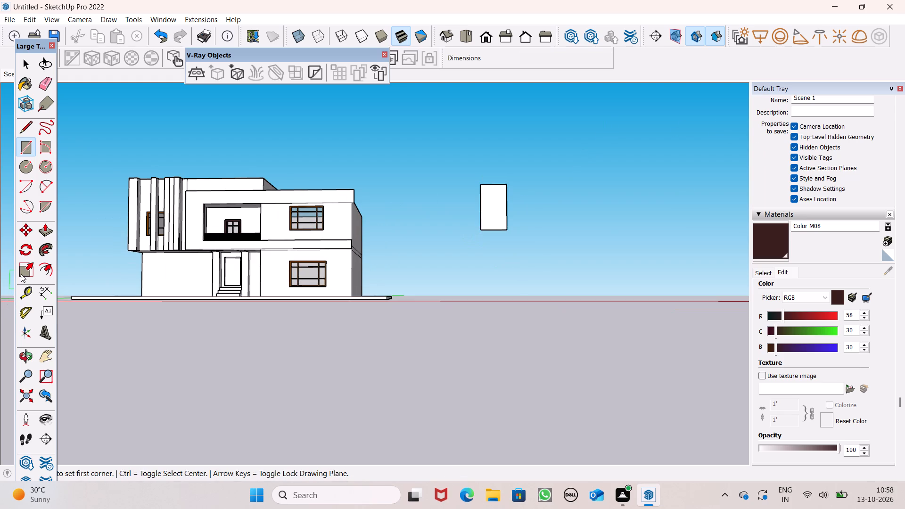
pyautogui.click(44, 262)
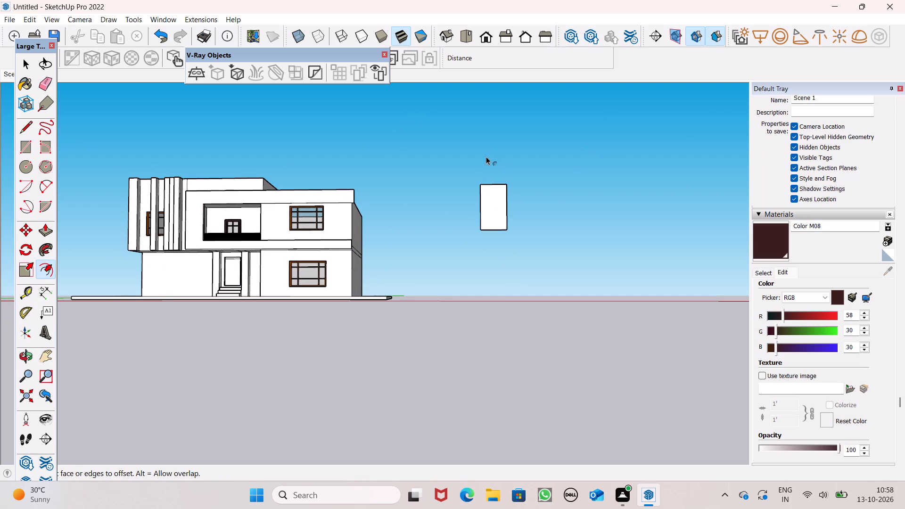
pyautogui.scroll(5, 484, 185)
pyautogui.scroll(-1, 484, 193)
pyautogui.scroll(2, 484, 193)
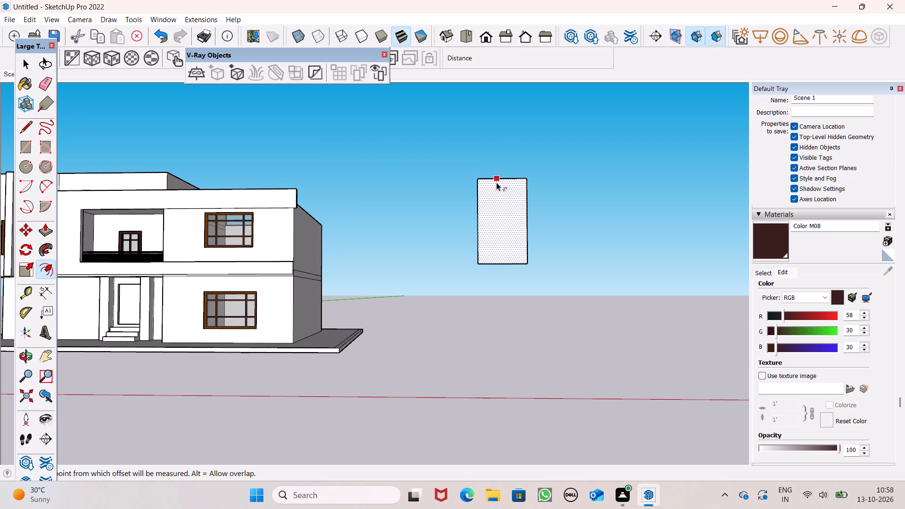
pyautogui.click(496, 182)
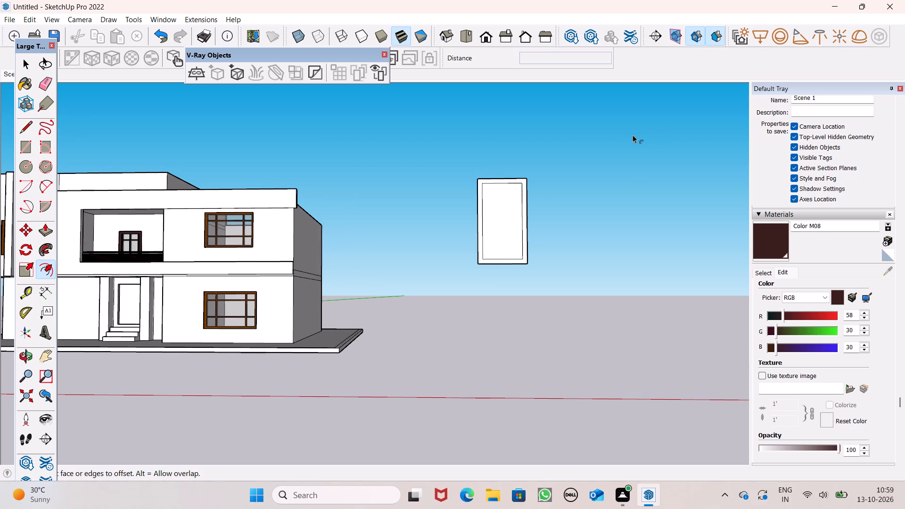
# Push/Pull the front border face of the door panel outward about 1 9/16".
pyautogui.scroll(-3, 621, 164)
pyautogui.moveTo(597, 207); pyautogui.dragTo(568, 351, button='middle')
pyautogui.scroll(2, 598, 210)
pyautogui.scroll(-2, 511, 326)
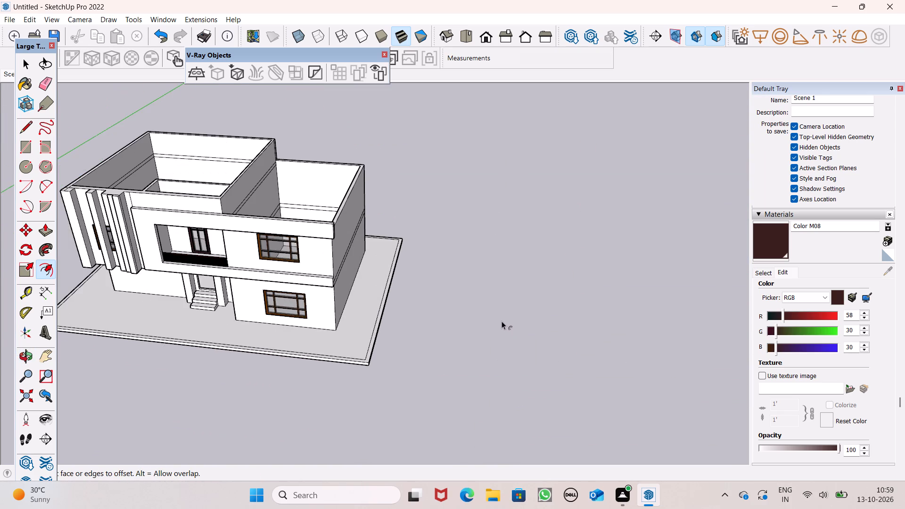
pyautogui.scroll(1, 501, 321)
pyautogui.scroll(-3, 500, 321)
pyautogui.scroll(-5, 465, 306)
pyautogui.scroll(8, 476, 392)
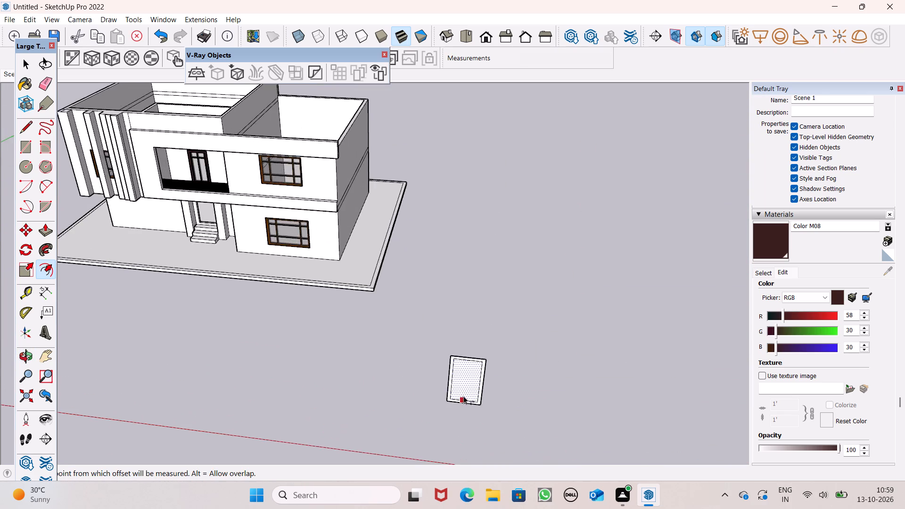
pyautogui.scroll(5, 464, 396)
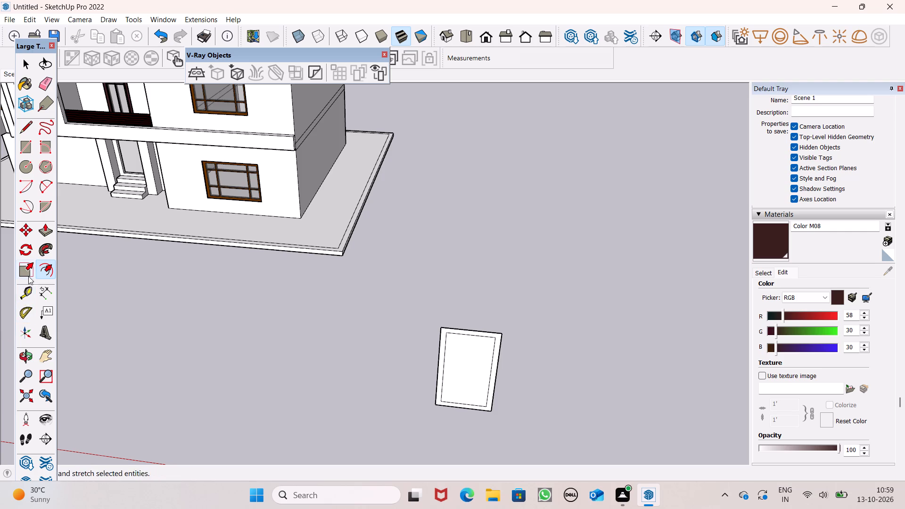
pyautogui.click(49, 232)
pyautogui.scroll(3, 526, 428)
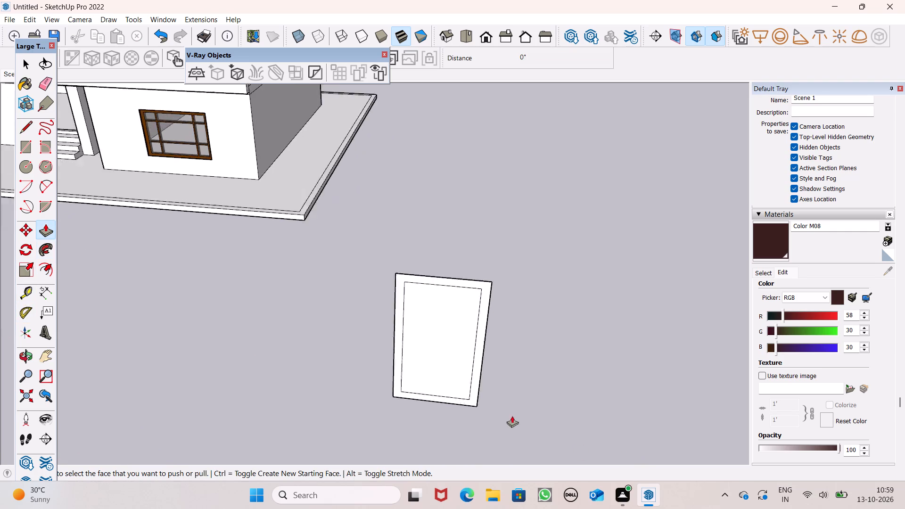
pyautogui.scroll(4, 512, 416)
pyautogui.click(443, 389)
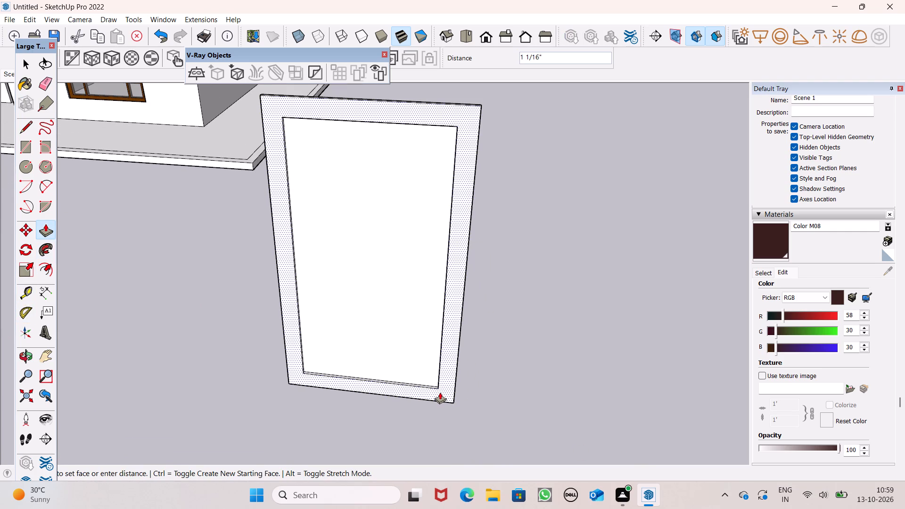
# Push/Pull the rear border face of the door panel outward about 3 7/16" so the frame also projects on the back.
pyautogui.scroll(-5, 488, 365)
pyautogui.moveTo(495, 370); pyautogui.dragTo(349, 388, button='middle')
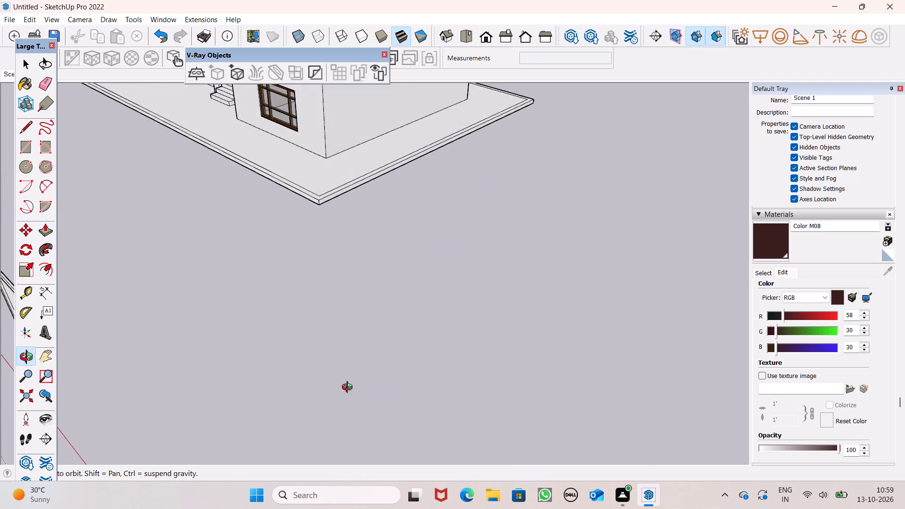
pyautogui.moveTo(349, 388); pyautogui.dragTo(349, 388, button='middle')
pyautogui.scroll(-5, 540, 340)
pyautogui.scroll(2, 326, 354)
pyautogui.scroll(-5, 489, 327)
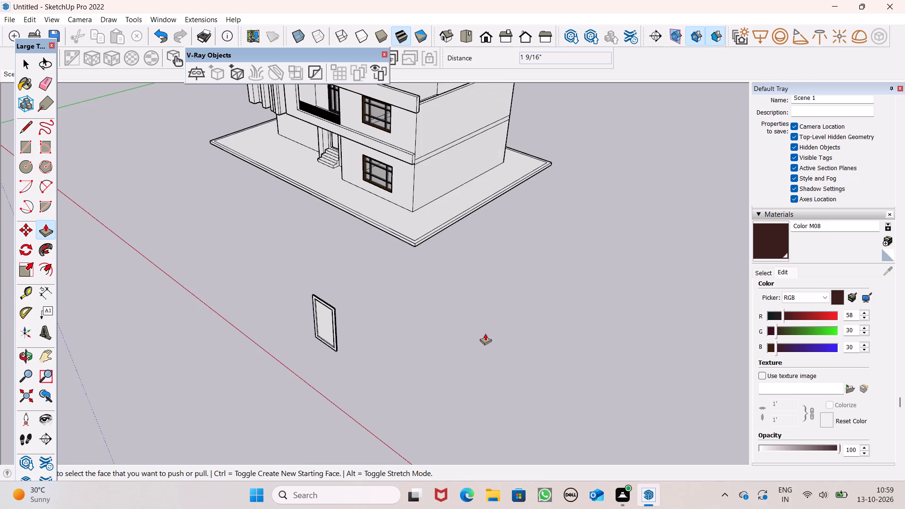
pyautogui.moveTo(389, 350); pyautogui.dragTo(168, 355, button='middle')
pyautogui.middleClick(168, 355)
pyautogui.scroll(3, 88, 242)
pyautogui.scroll(-1, 91, 242)
pyautogui.scroll(1, 96, 242)
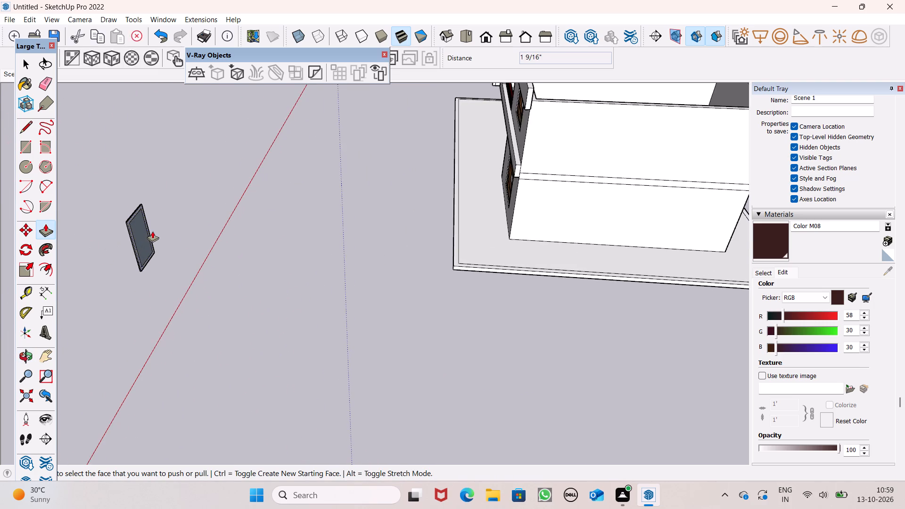
pyautogui.scroll(1, 152, 231)
pyautogui.scroll(8, 101, 214)
pyautogui.moveTo(198, 318); pyautogui.dragTo(66, 272, button='middle')
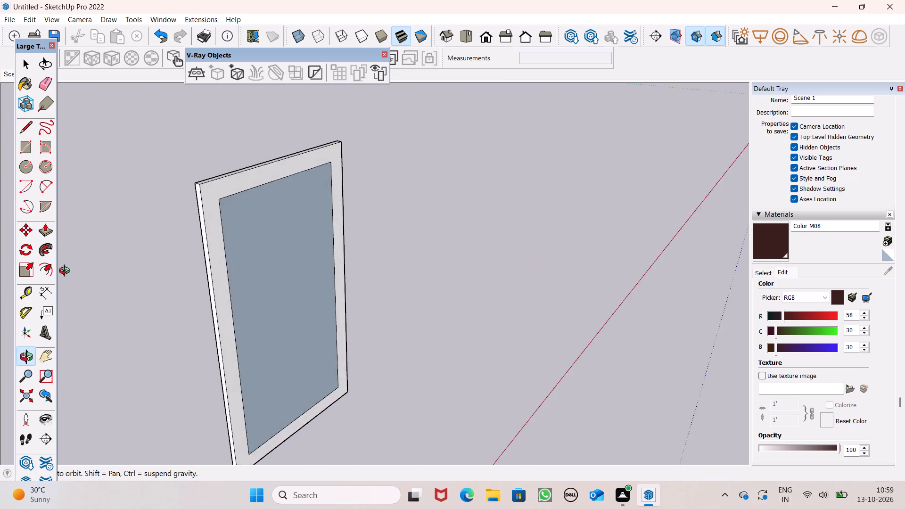
pyautogui.moveTo(66, 272); pyautogui.dragTo(66, 272, button='middle')
pyautogui.scroll(1, 66, 272)
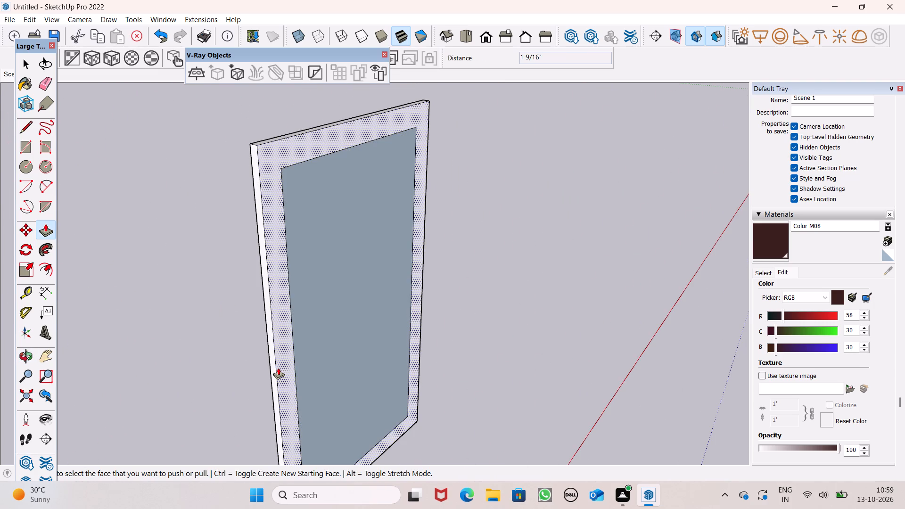
pyautogui.moveTo(278, 368); pyautogui.dragTo(289, 375)
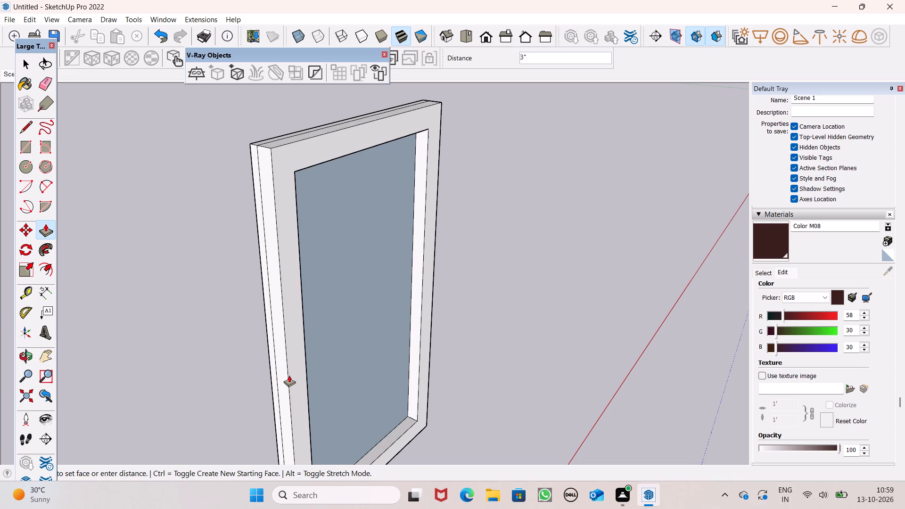
pyautogui.moveTo(289, 375); pyautogui.dragTo(291, 376)
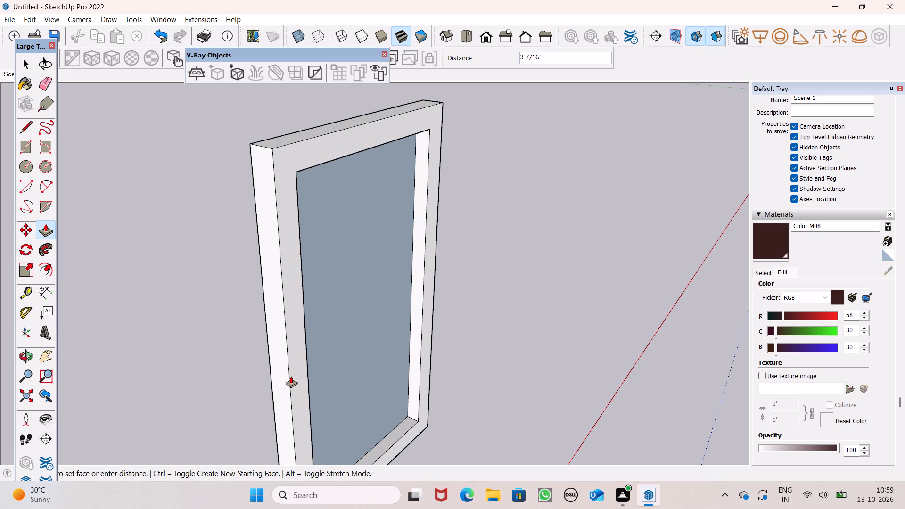
pyautogui.moveTo(291, 376); pyautogui.dragTo(291, 377)
pyautogui.press('6')
pyautogui.hotkey('shift', '"')
pyautogui.press('Return')
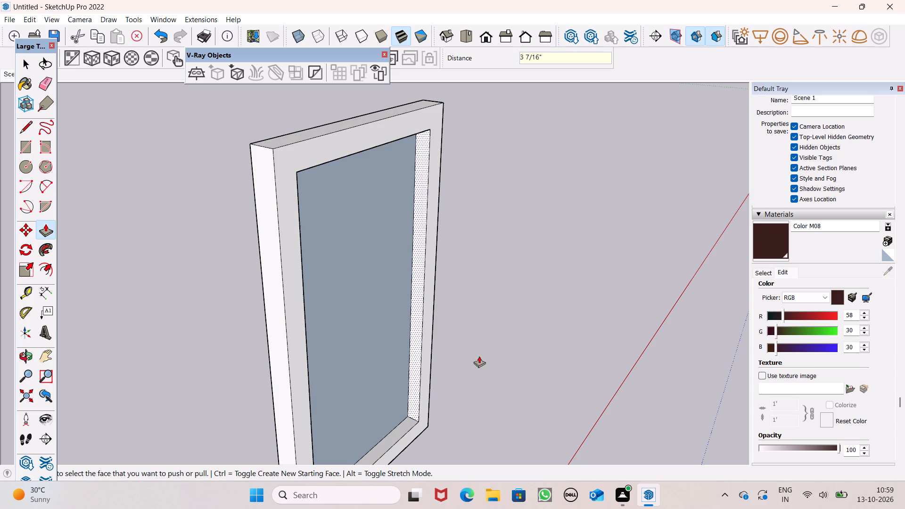
# Paint the door frame's rear border face, top, one outer side and adjoining inner edges with Color M08.
pyautogui.press('space')
pyautogui.click(770, 231)
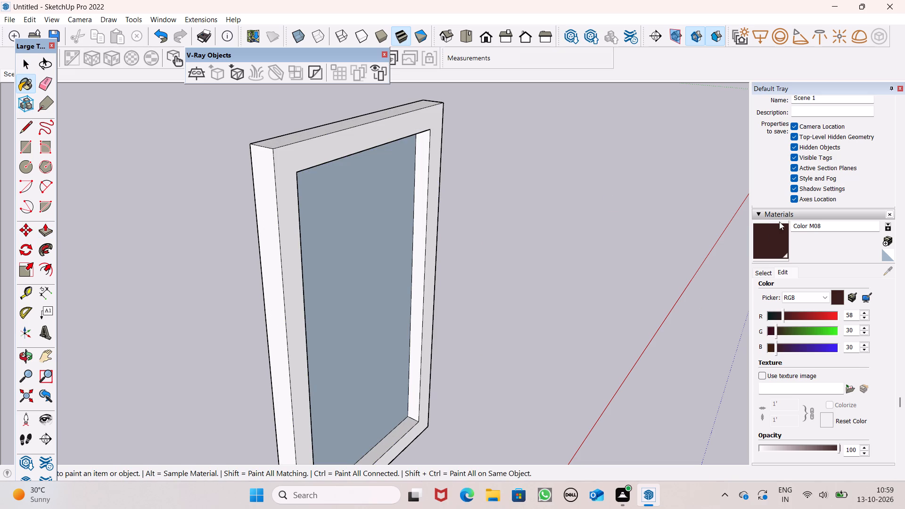
pyautogui.click(780, 227)
pyautogui.click(763, 231)
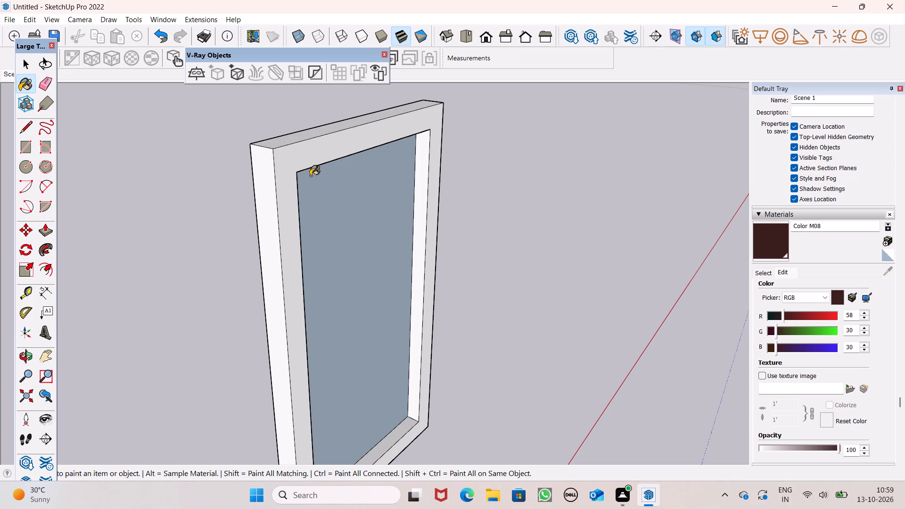
pyautogui.click(306, 170)
pyautogui.click(294, 169)
pyautogui.click(285, 141)
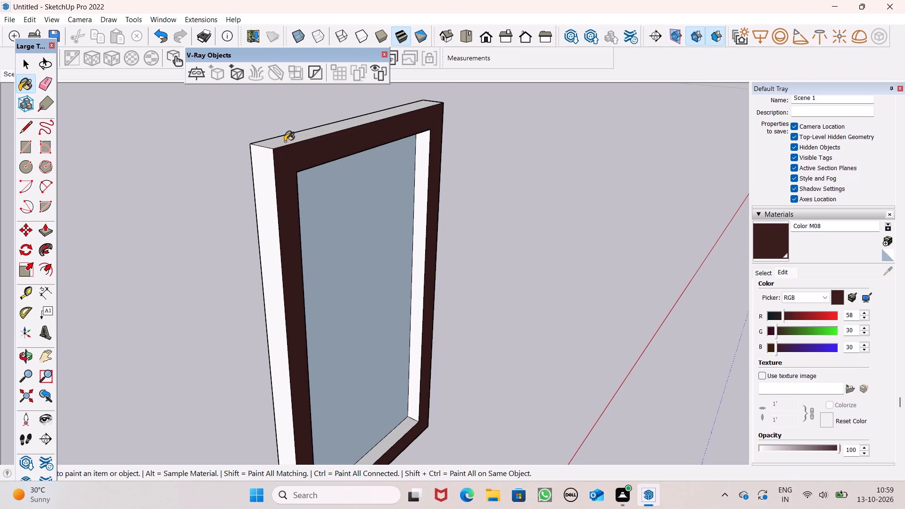
pyautogui.click(258, 160)
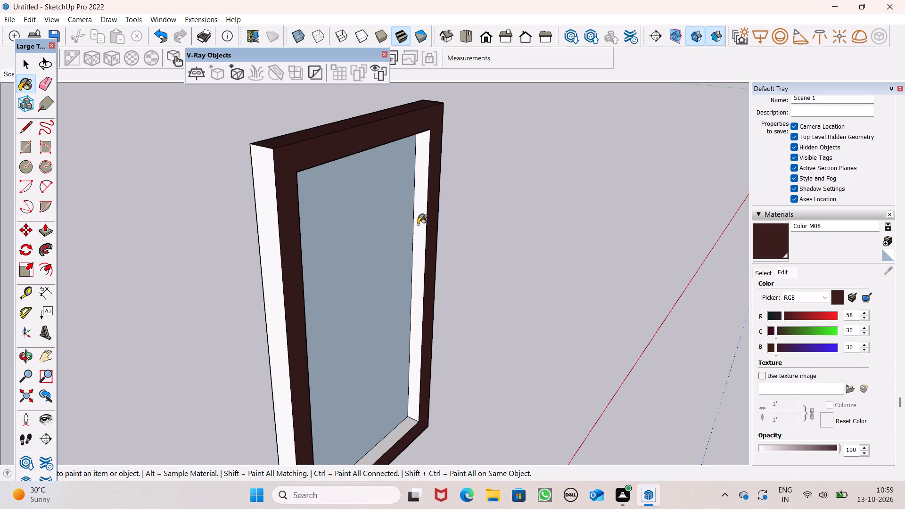
pyautogui.click(418, 224)
pyautogui.click(404, 433)
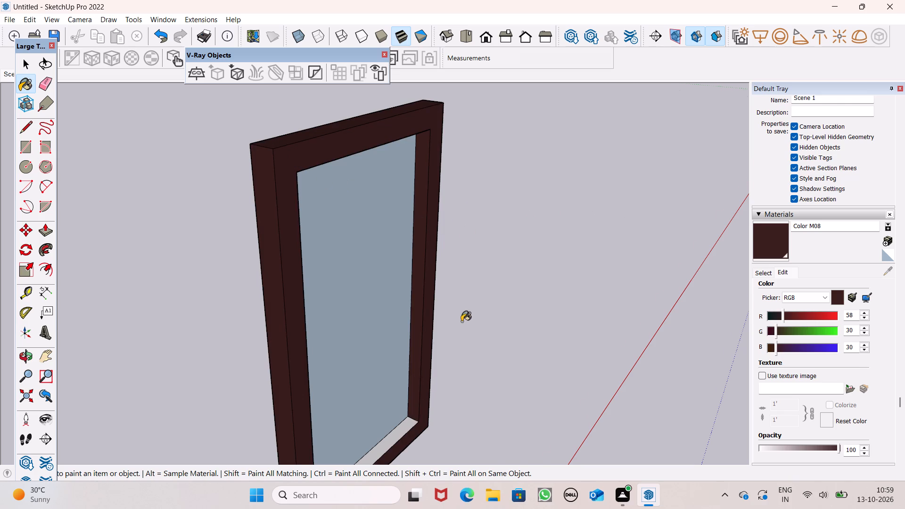
# Paint the frame's other outer side, the remaining rear inner edges and the bottom face with Color M08.
pyautogui.scroll(-3, 461, 321)
pyautogui.moveTo(498, 390); pyautogui.dragTo(65, 295, button='middle')
pyautogui.scroll(1, 65, 295)
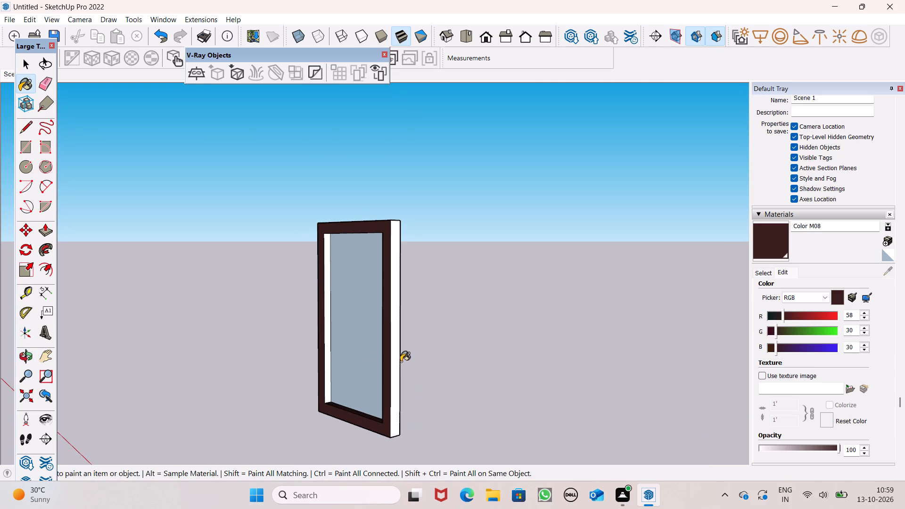
pyautogui.click(394, 400)
pyautogui.scroll(2, 334, 361)
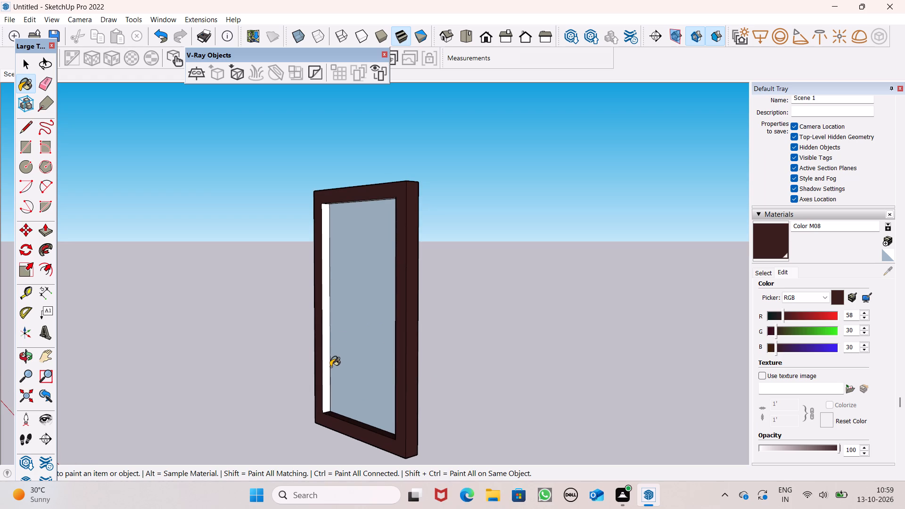
pyautogui.click(329, 367)
pyautogui.scroll(-3, 341, 354)
pyautogui.moveTo(349, 375); pyautogui.dragTo(532, 208, button='middle')
pyautogui.scroll(7, 357, 243)
pyautogui.click(362, 232)
pyautogui.scroll(-2, 424, 197)
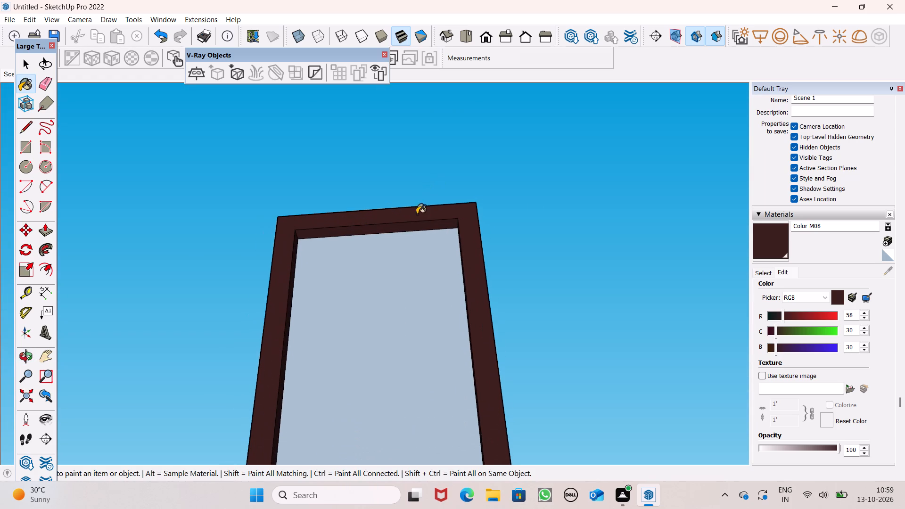
pyautogui.scroll(-4, 441, 238)
pyautogui.scroll(7, 436, 451)
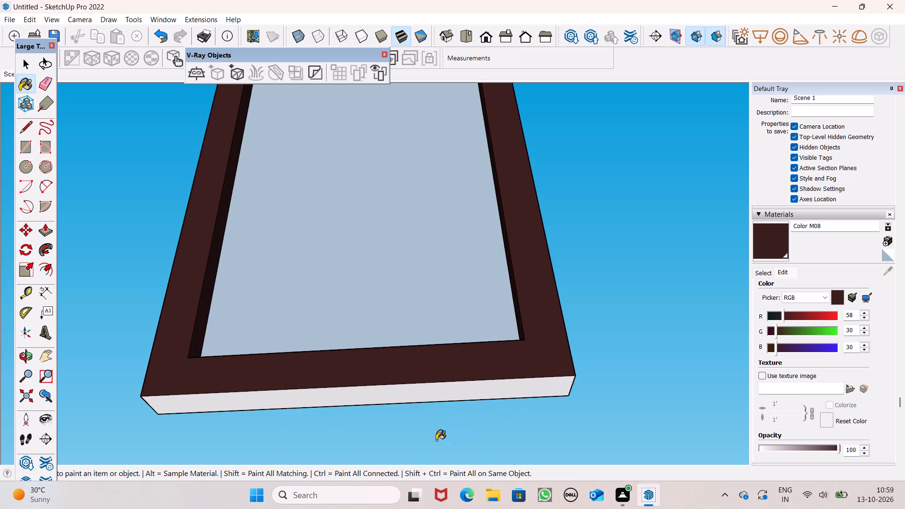
pyautogui.click(463, 394)
# Paint the door frame's front border face with Color M08.
pyautogui.scroll(1, 494, 369)
pyautogui.moveTo(495, 369); pyautogui.dragTo(835, 501, button='middle')
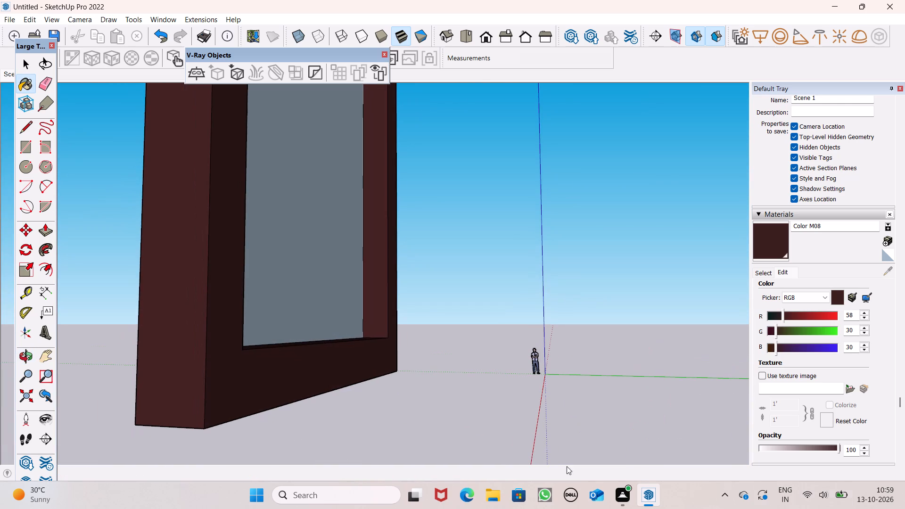
pyautogui.moveTo(590, 508); pyautogui.dragTo(577, 497, button='middle')
pyautogui.scroll(1, 579, 503)
pyautogui.scroll(-1, 500, 378)
pyautogui.moveTo(497, 378); pyautogui.dragTo(490, 439, button='middle')
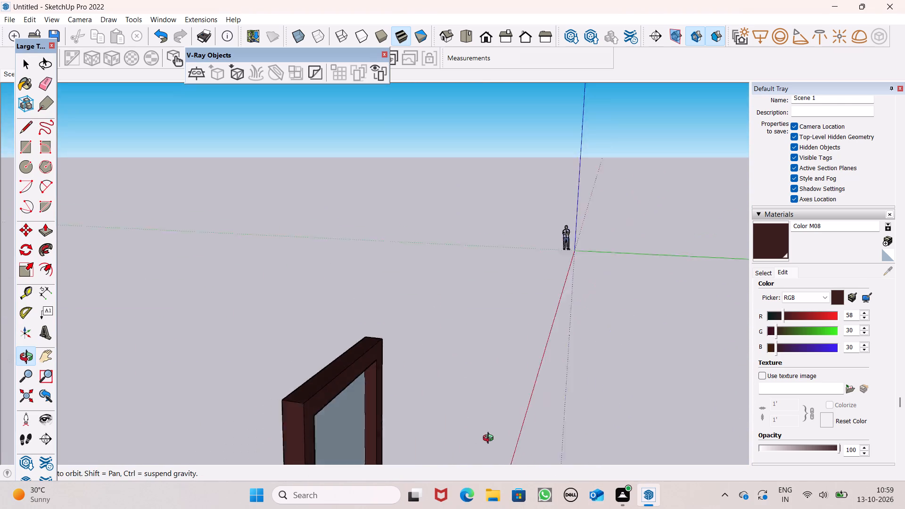
pyautogui.moveTo(490, 439); pyautogui.dragTo(494, 434, button='middle')
pyautogui.scroll(-6, 472, 339)
pyautogui.moveTo(462, 381); pyautogui.dragTo(440, 414, button='middle')
pyautogui.scroll(2, 437, 419)
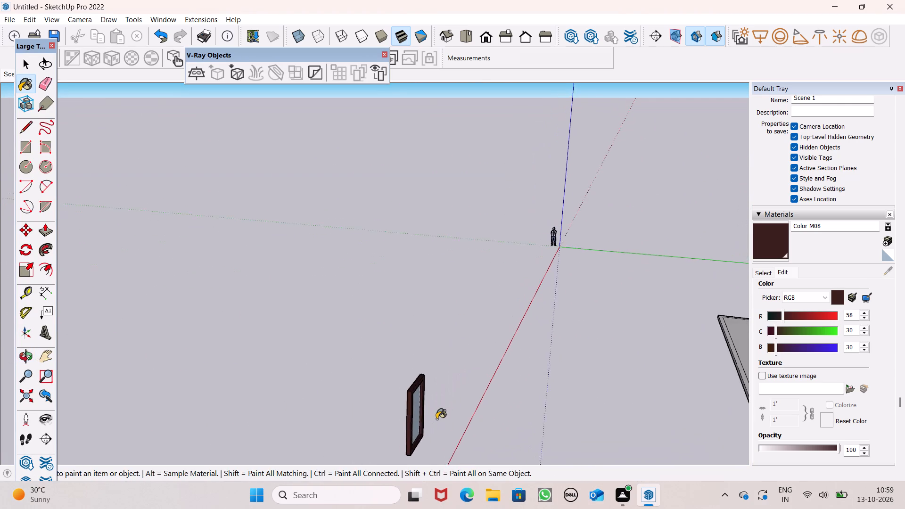
pyautogui.scroll(7, 436, 419)
pyautogui.moveTo(422, 417); pyautogui.dragTo(740, 332, button='middle')
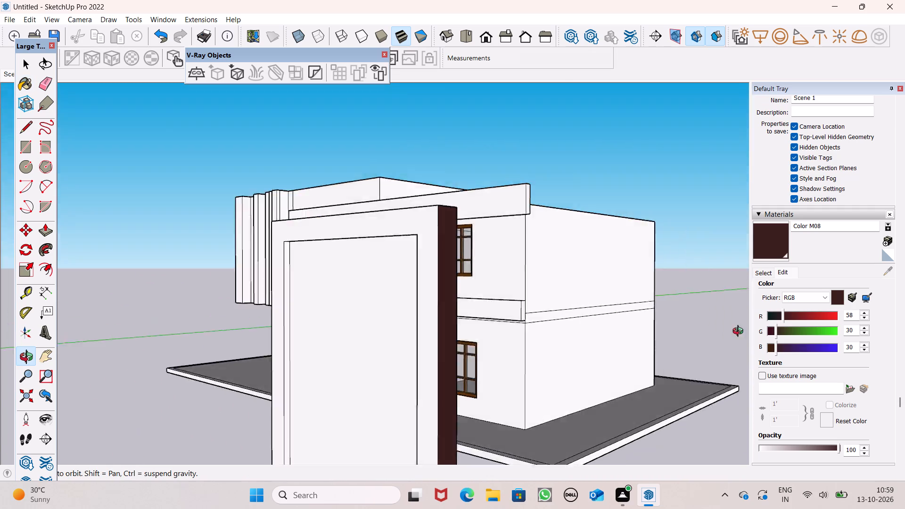
pyautogui.moveTo(740, 332); pyautogui.dragTo(766, 324, button='middle')
pyautogui.click(468, 241)
# Paint the door frame's front inner top edge and one inner side edge with Color M08.
pyautogui.scroll(-5, 469, 241)
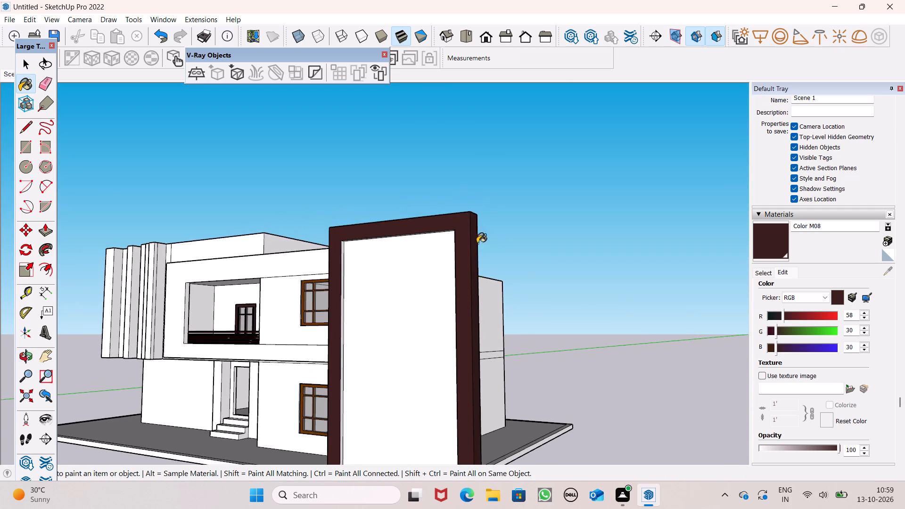
pyautogui.scroll(-6, 480, 212)
pyautogui.scroll(9, 464, 253)
pyautogui.scroll(5, 400, 270)
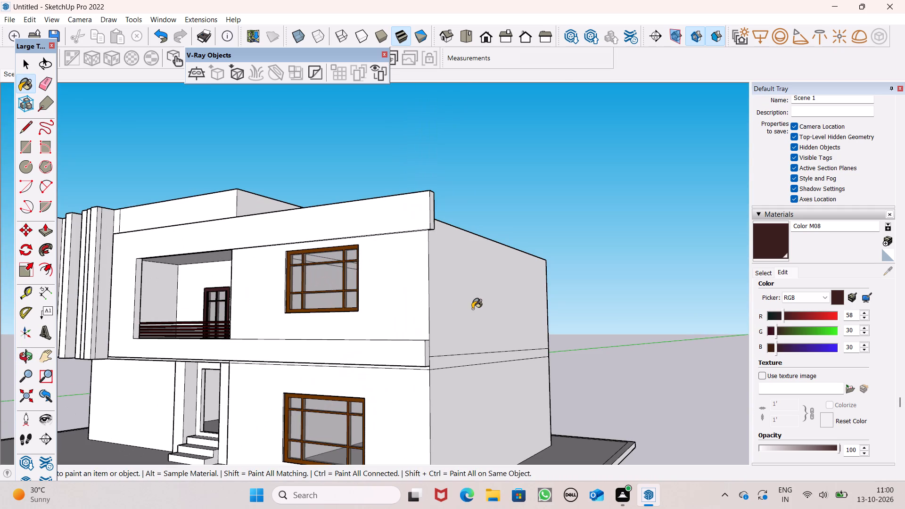
pyautogui.scroll(-6, 445, 295)
pyautogui.moveTo(485, 296); pyautogui.dragTo(374, 320, button='middle')
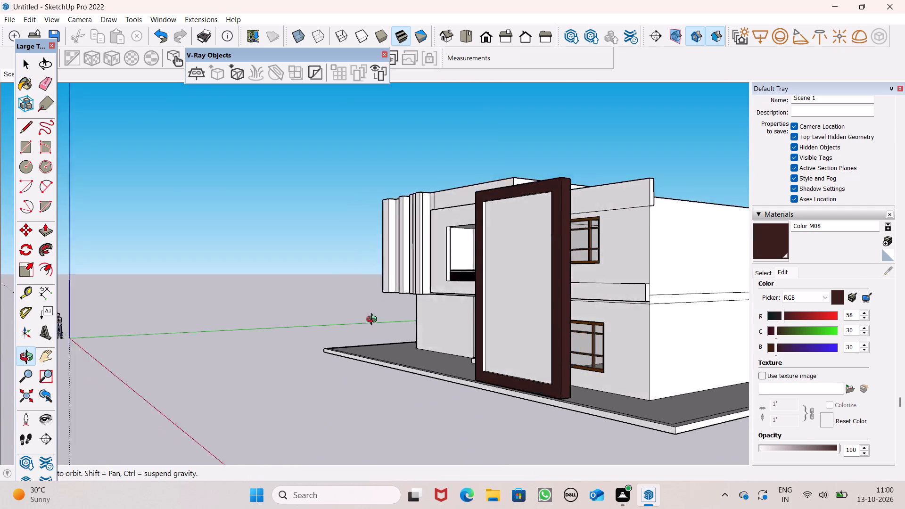
pyautogui.moveTo(374, 320); pyautogui.dragTo(354, 337, button='middle')
pyautogui.scroll(1, 406, 299)
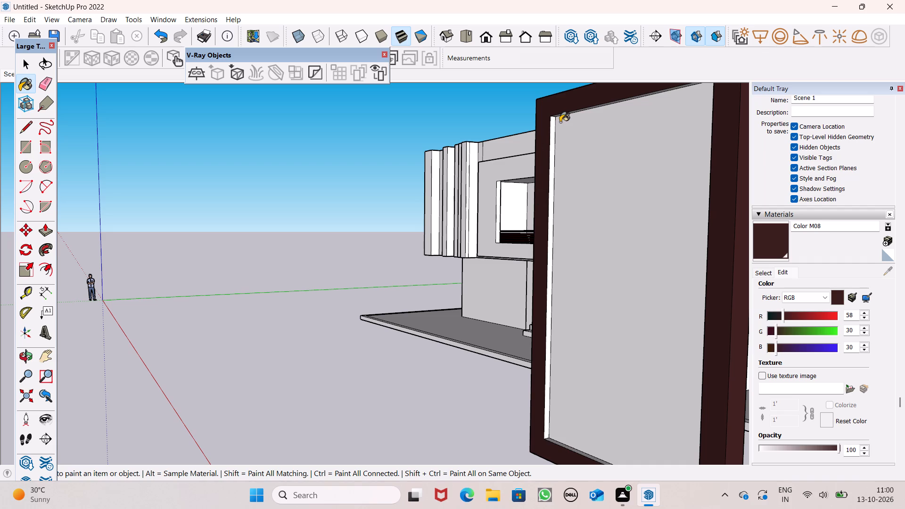
pyautogui.scroll(6, 560, 110)
pyautogui.scroll(-1, 544, 108)
pyautogui.scroll(2, 558, 110)
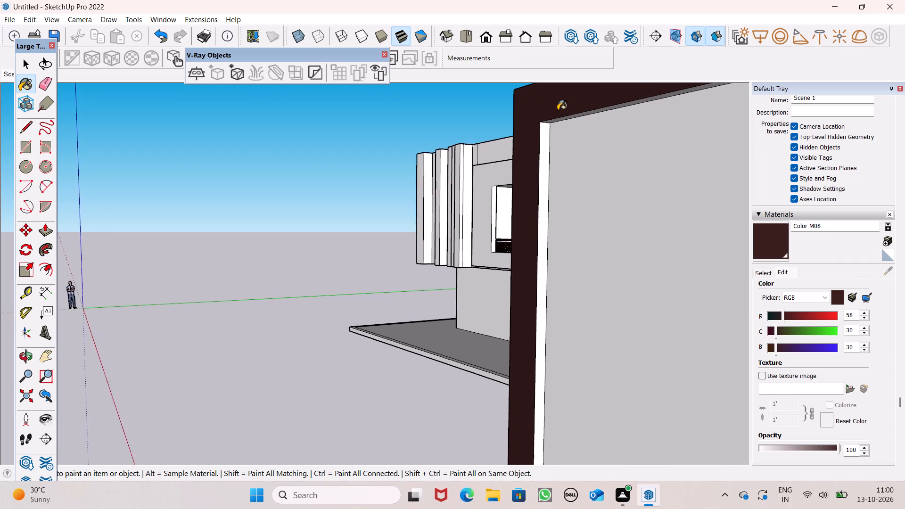
pyautogui.scroll(14, 558, 110)
pyautogui.scroll(2, 621, 176)
pyautogui.moveTo(620, 176); pyautogui.dragTo(615, 160, button='middle')
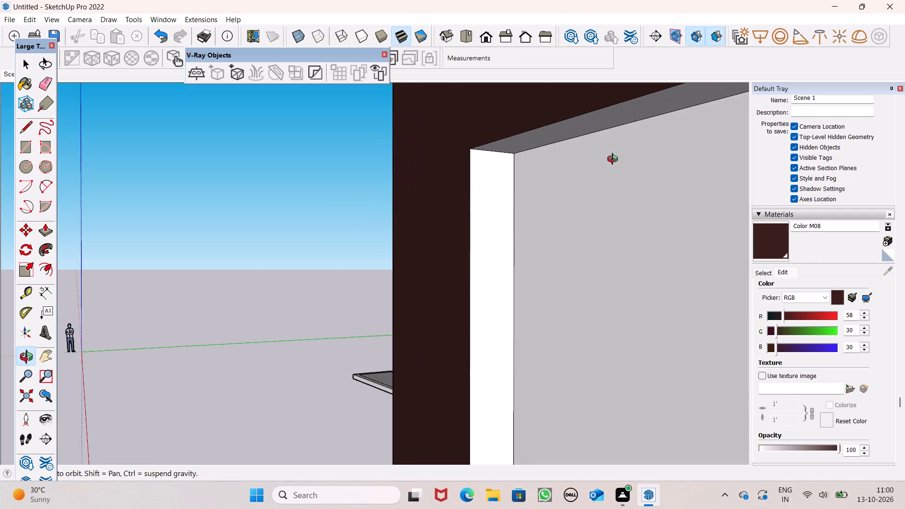
pyautogui.moveTo(615, 160); pyautogui.dragTo(601, 140, button='middle')
pyautogui.click(548, 127)
pyautogui.click(486, 180)
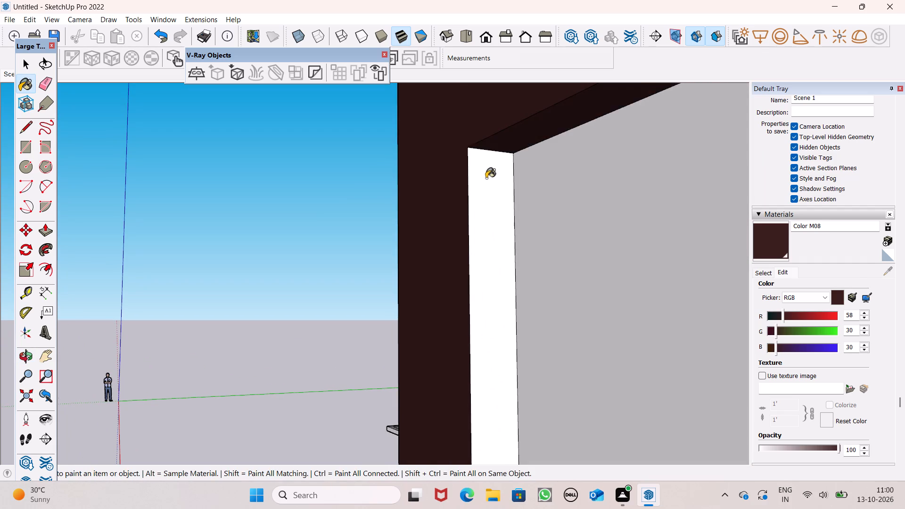
# Paint the frame's other front inner side edge and the recessed front panel face with Color M08.
pyautogui.scroll(-5, 484, 201)
pyautogui.scroll(-12, 512, 243)
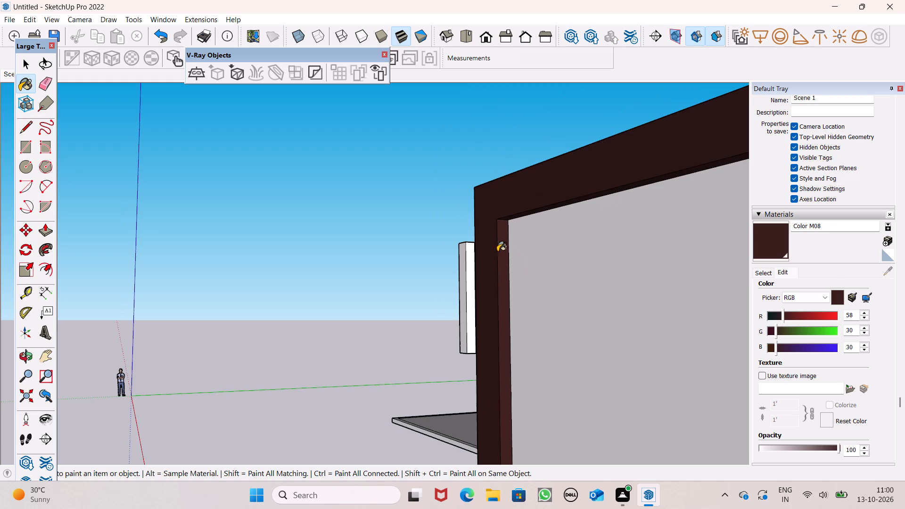
pyautogui.scroll(-9, 501, 248)
pyautogui.moveTo(536, 273); pyautogui.dragTo(904, 288, button='middle')
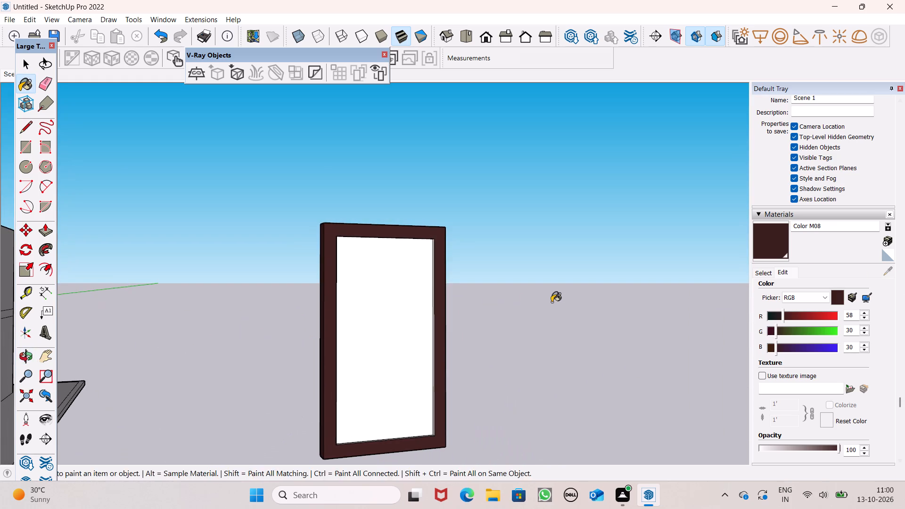
pyautogui.moveTo(497, 314); pyautogui.dragTo(721, 304, button='middle')
pyautogui.scroll(6, 338, 269)
pyautogui.scroll(-2, 399, 261)
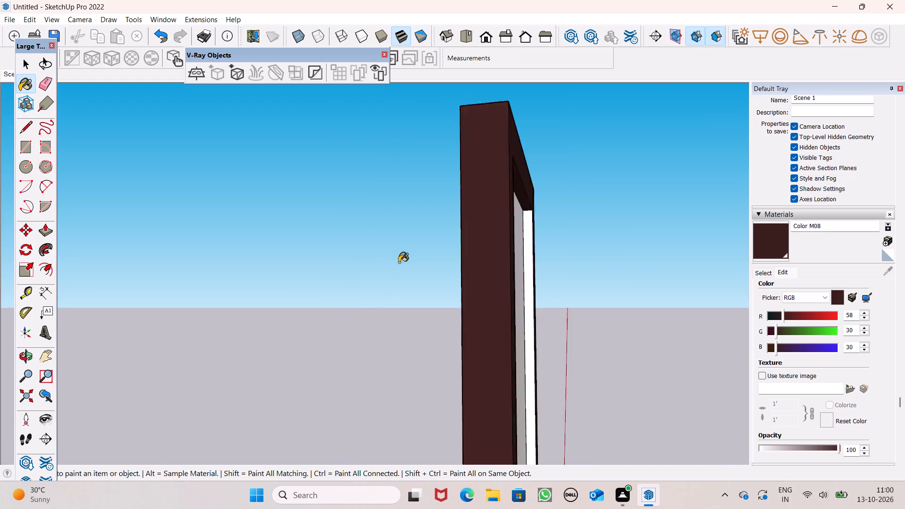
pyautogui.scroll(-2, 399, 263)
pyautogui.scroll(6, 518, 221)
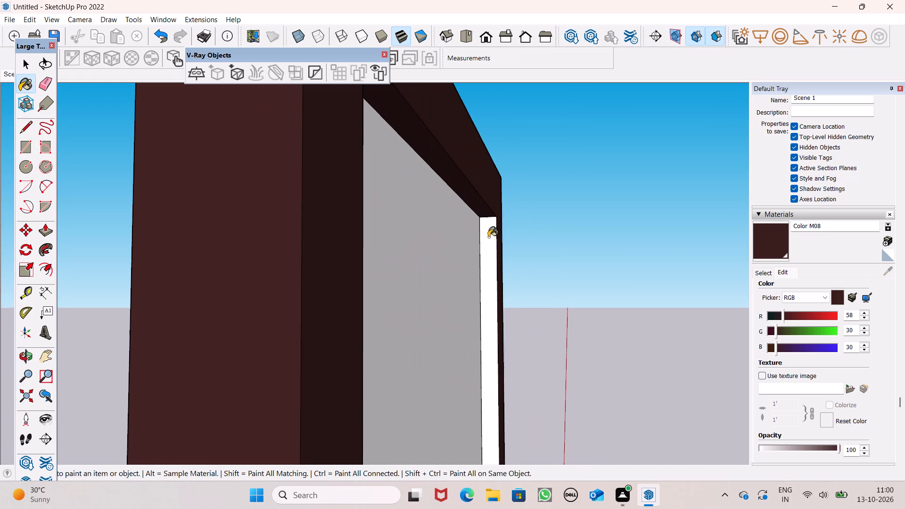
pyautogui.click(488, 237)
pyautogui.click(451, 242)
# Paint the inner bottom edge at the front of the door frame with Color M08.
pyautogui.scroll(-1, 480, 189)
pyautogui.scroll(1, 480, 189)
pyautogui.scroll(-10, 480, 189)
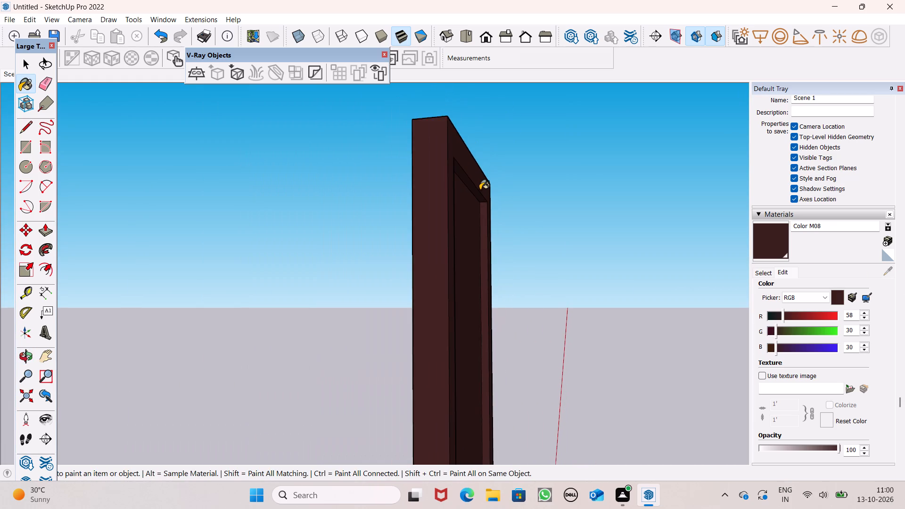
pyautogui.scroll(-2, 480, 190)
pyautogui.moveTo(484, 310); pyautogui.dragTo(414, 326, button='middle')
pyautogui.scroll(-2, 415, 222)
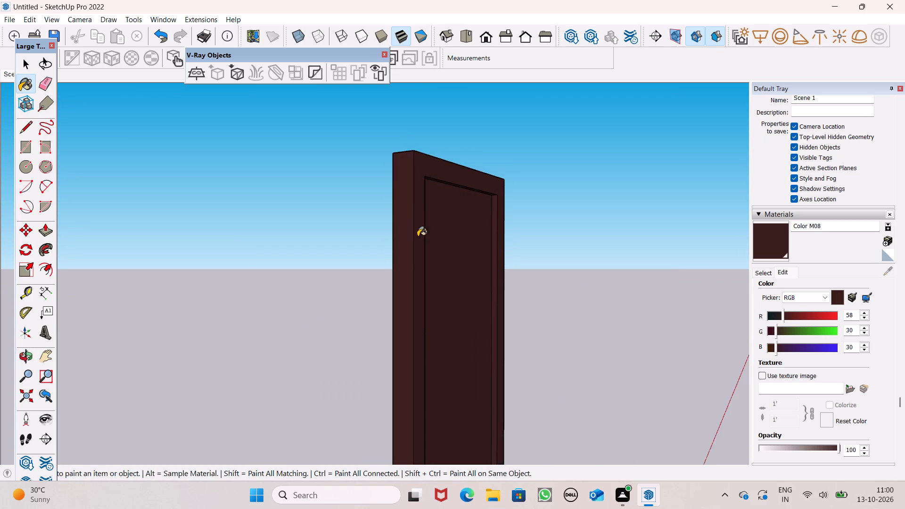
pyautogui.scroll(-6, 443, 263)
pyautogui.scroll(7, 455, 405)
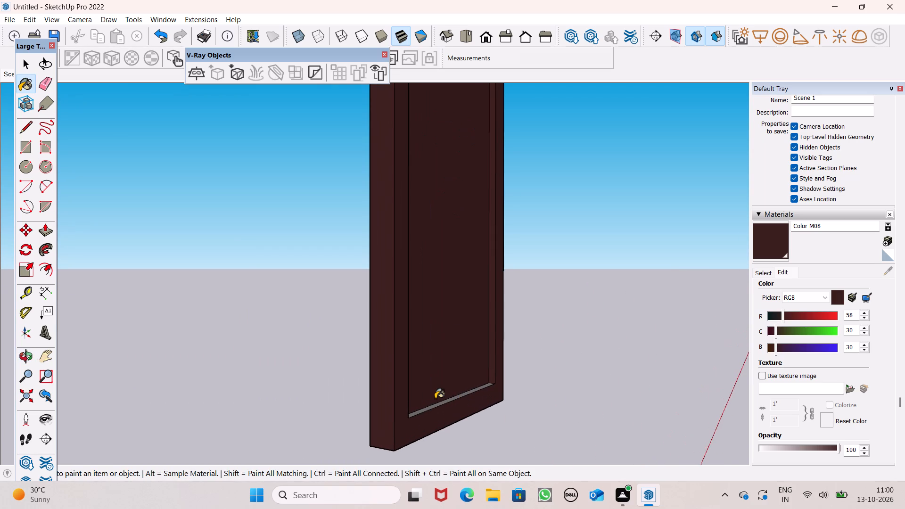
pyautogui.scroll(16, 435, 399)
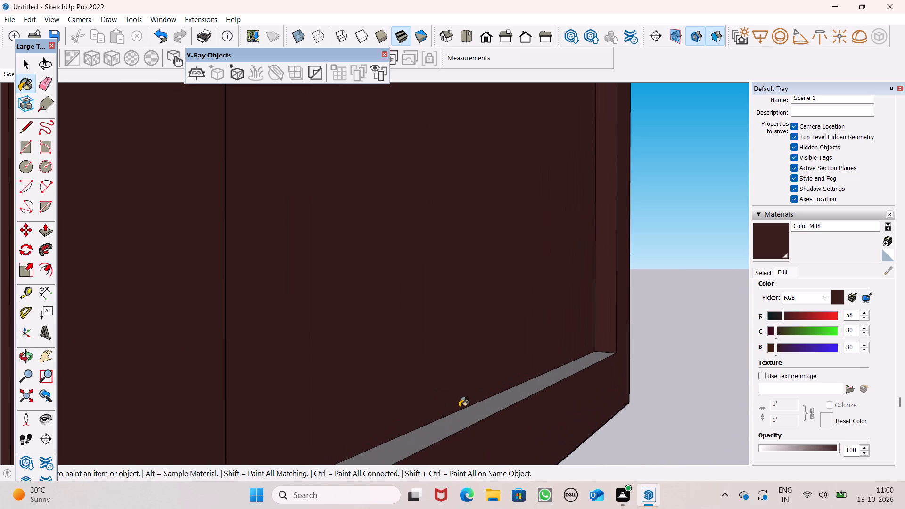
pyautogui.click(464, 426)
pyautogui.press('space')
# Examine the painted door from the front, back and sides next to the house.
pyautogui.scroll(-17, 574, 355)
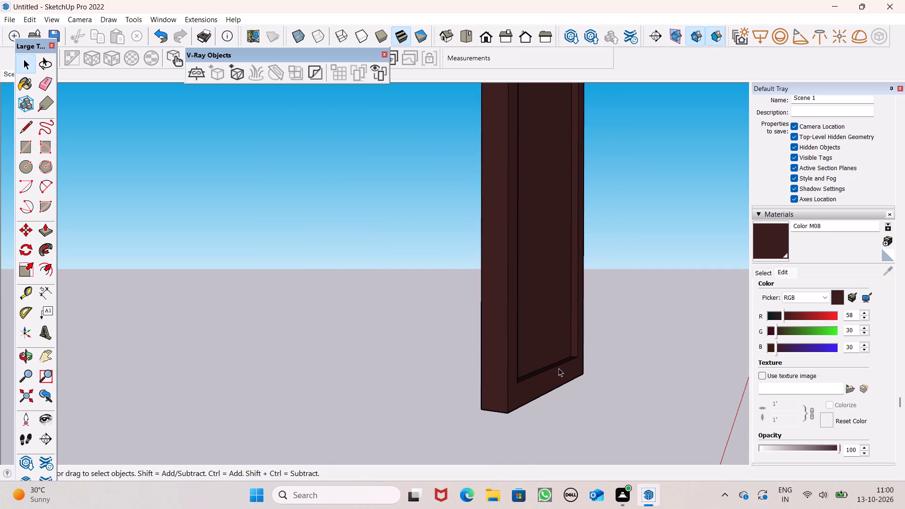
pyautogui.moveTo(564, 367); pyautogui.dragTo(307, 406, button='middle')
pyautogui.scroll(1, 68, 399)
pyautogui.scroll(-5, 268, 334)
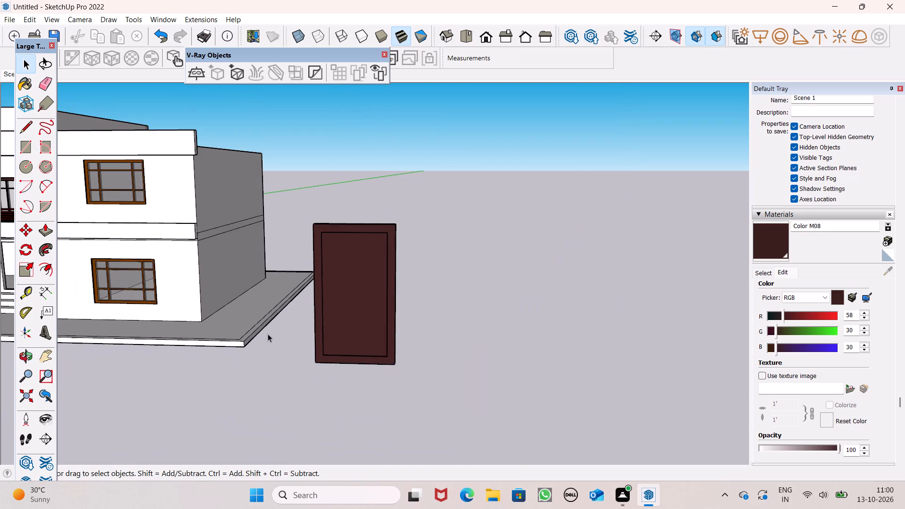
pyautogui.moveTo(367, 343); pyautogui.dragTo(0, 287, button='middle')
pyautogui.scroll(1, 0, 287)
pyautogui.moveTo(514, 332); pyautogui.dragTo(223, 316, button='middle')
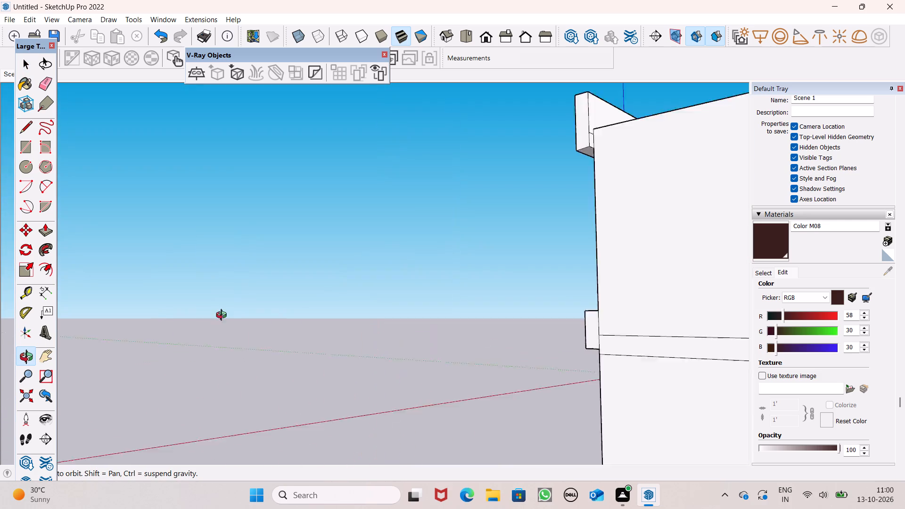
pyautogui.moveTo(223, 316); pyautogui.dragTo(292, 313, button='middle')
pyautogui.scroll(-4, 390, 264)
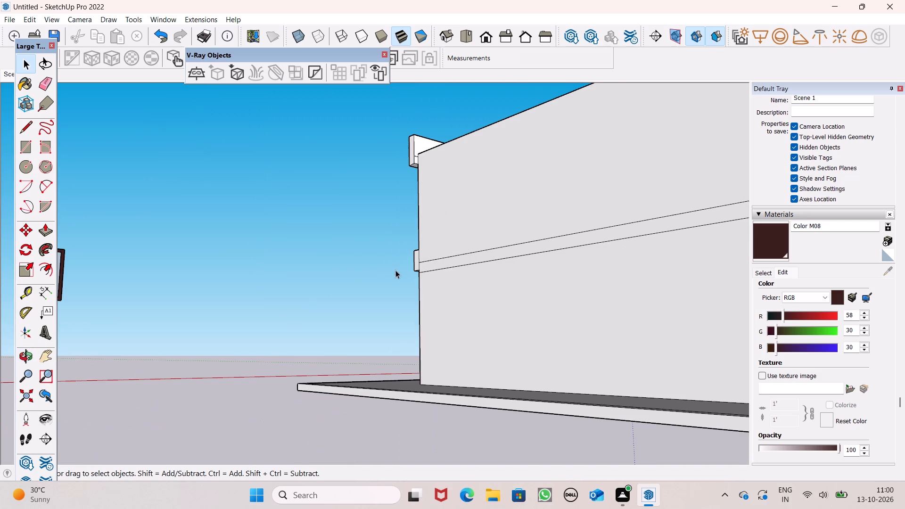
pyautogui.scroll(6, 96, 306)
pyautogui.scroll(-3, 226, 278)
pyautogui.scroll(7, 74, 266)
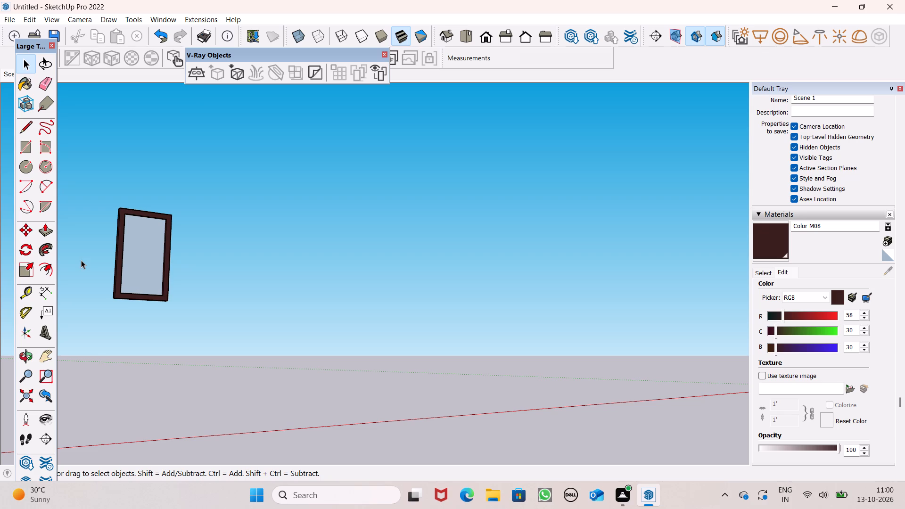
pyautogui.scroll(4, 121, 260)
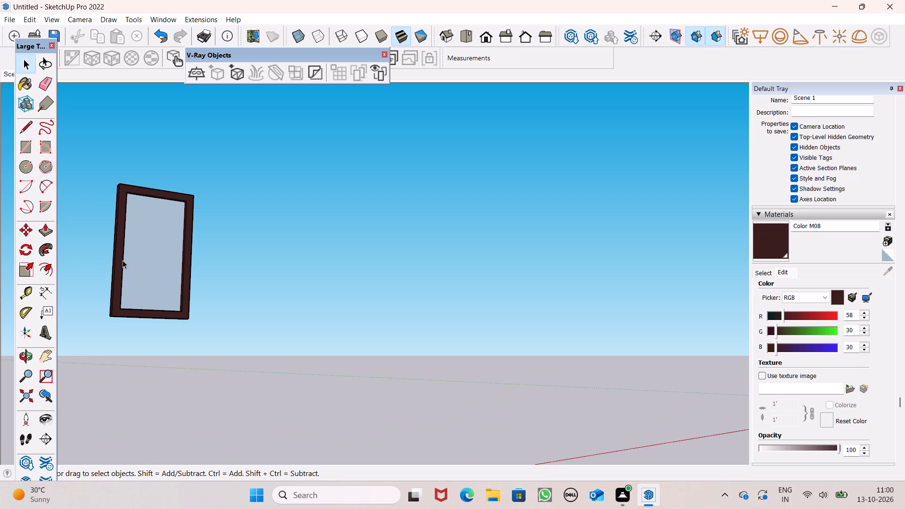
pyautogui.moveTo(132, 263); pyautogui.dragTo(436, 337, button='middle')
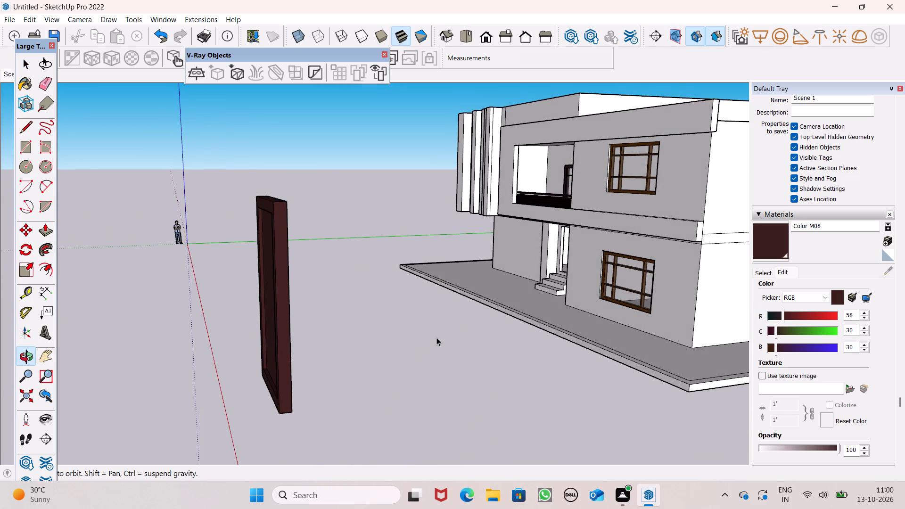
pyautogui.scroll(1, 315, 313)
pyautogui.scroll(-3, 315, 315)
pyautogui.moveTo(304, 336); pyautogui.dragTo(447, 328, button='middle')
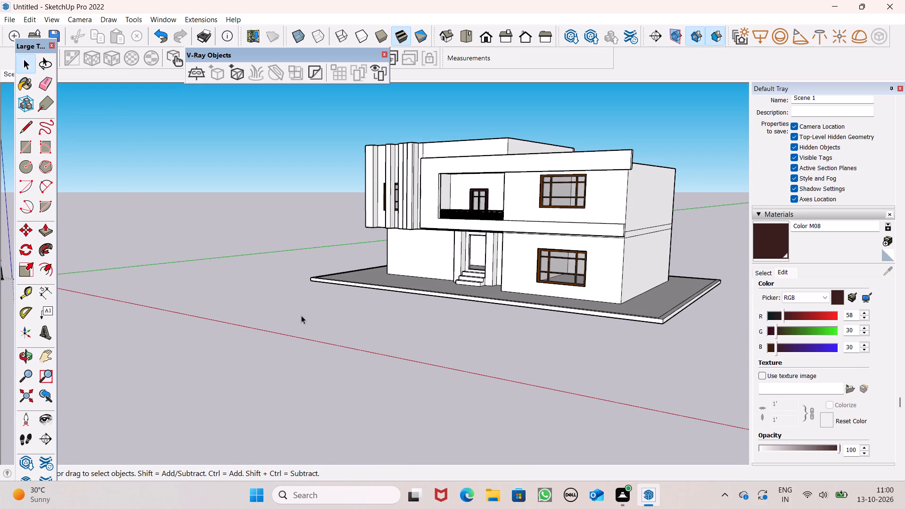
pyautogui.scroll(-4, 388, 300)
pyautogui.scroll(-6, 305, 300)
pyautogui.moveTo(378, 306); pyautogui.dragTo(476, 310, button='middle')
# Select all the connected geometry of the painted door and make it a group.
pyautogui.scroll(15, 514, 295)
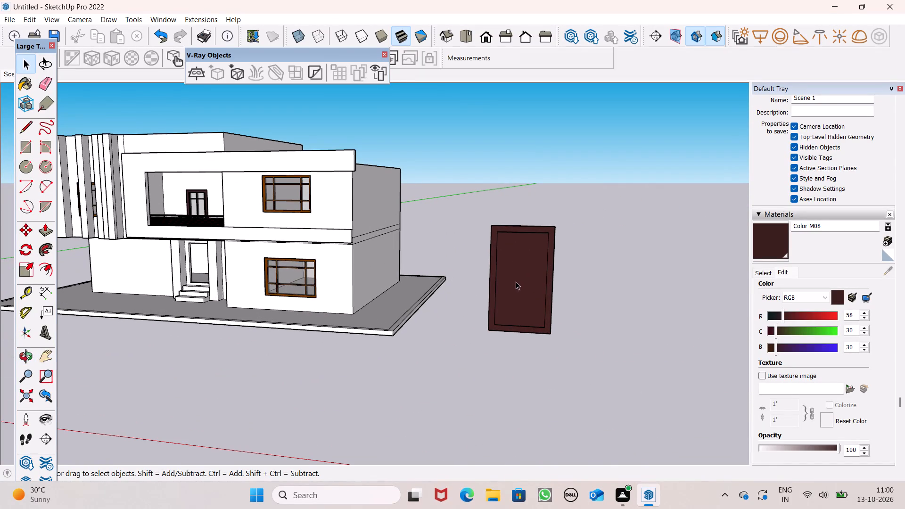
pyautogui.tripleClick(517, 280)
pyautogui.doubleClick(518, 280)
pyautogui.rightClick(518, 280)
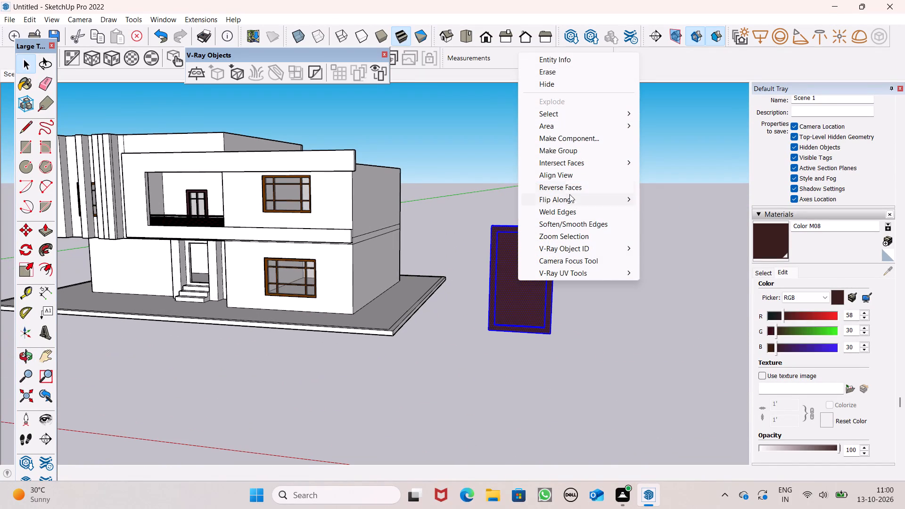
pyautogui.click(577, 156)
# Move the door group by its lower corner from beside the house to the ground-floor entrance.
pyautogui.scroll(-3, 583, 160)
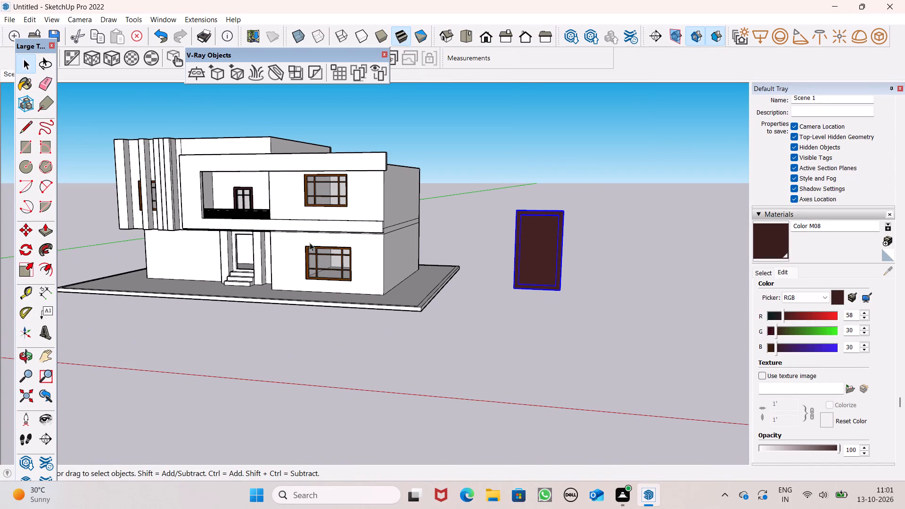
pyautogui.press('m')
pyautogui.press('Return')
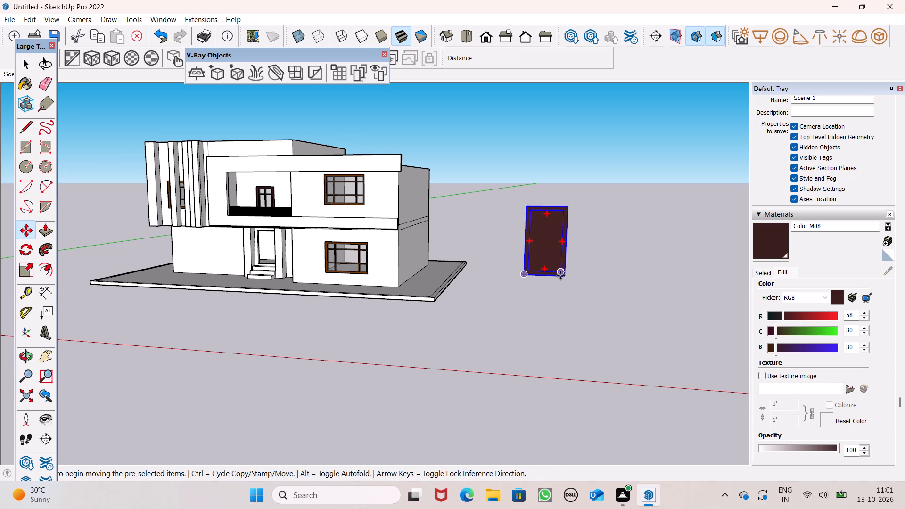
pyautogui.moveTo(562, 278); pyautogui.dragTo(268, 275)
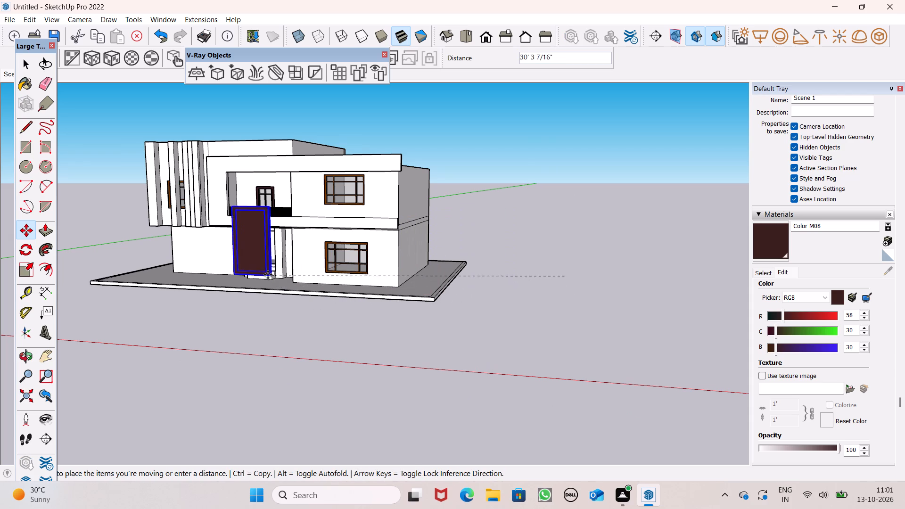
pyautogui.moveTo(268, 275); pyautogui.dragTo(251, 261)
# Move the door group by its lower corner to fit the entrance opening above the steps, and deselect it.
pyautogui.scroll(2, 277, 224)
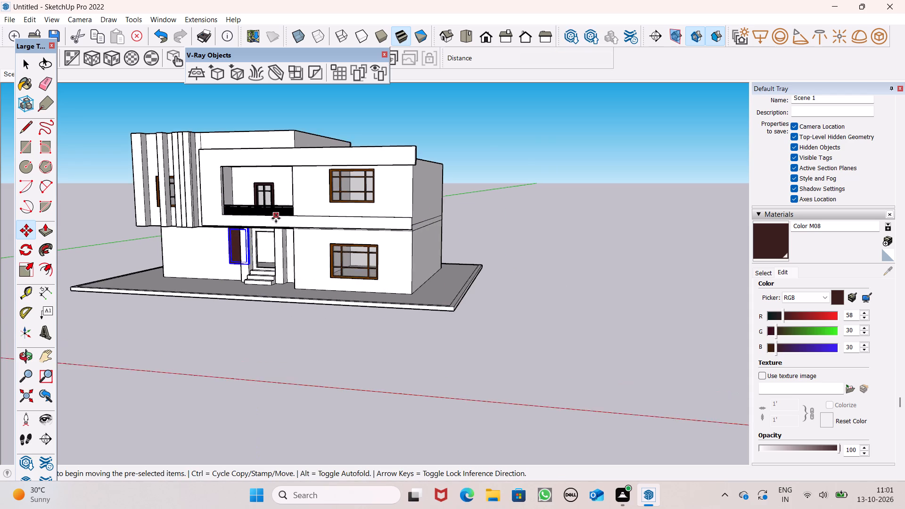
pyautogui.scroll(2, 276, 218)
pyautogui.scroll(6, 193, 245)
pyautogui.scroll(4, 230, 233)
pyautogui.scroll(2, 298, 302)
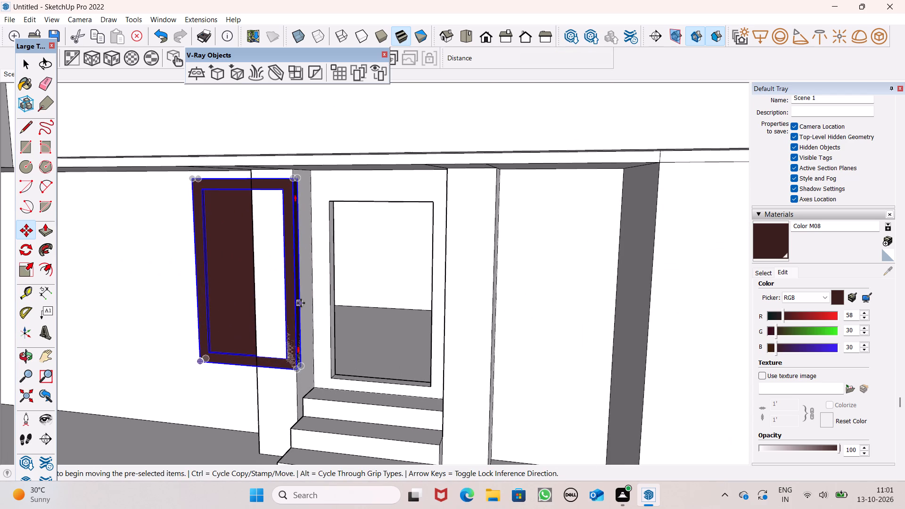
pyautogui.scroll(1, 301, 303)
pyautogui.moveTo(298, 371); pyautogui.dragTo(368, 389)
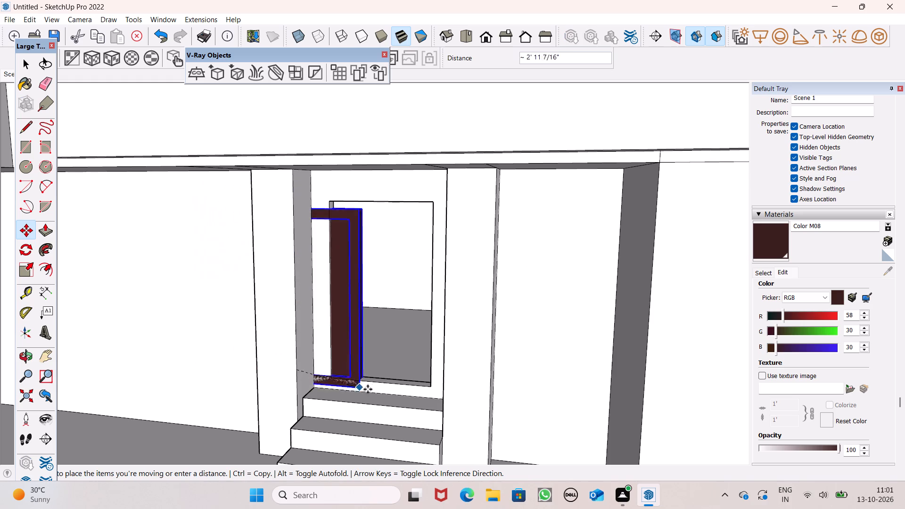
pyautogui.moveTo(368, 389); pyautogui.dragTo(431, 387)
pyautogui.scroll(-4, 484, 330)
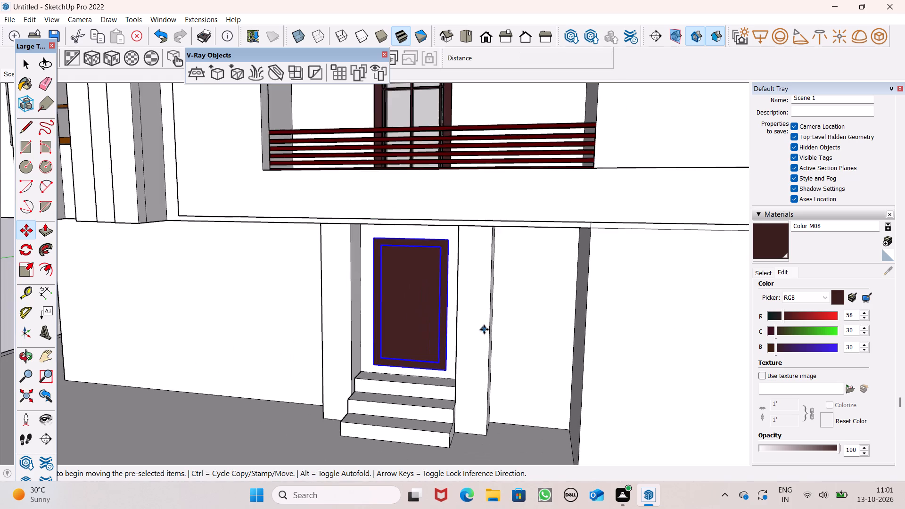
pyautogui.scroll(-13, 485, 331)
pyautogui.press('space')
pyautogui.click(269, 320)
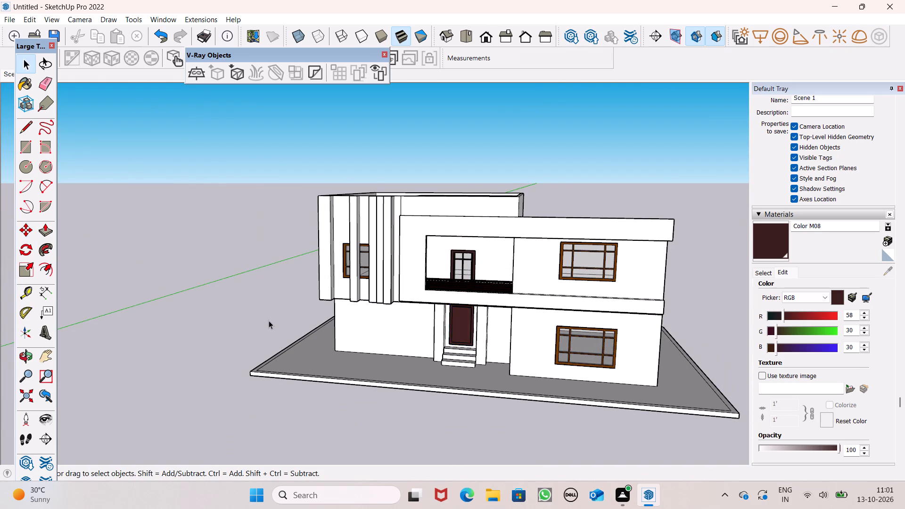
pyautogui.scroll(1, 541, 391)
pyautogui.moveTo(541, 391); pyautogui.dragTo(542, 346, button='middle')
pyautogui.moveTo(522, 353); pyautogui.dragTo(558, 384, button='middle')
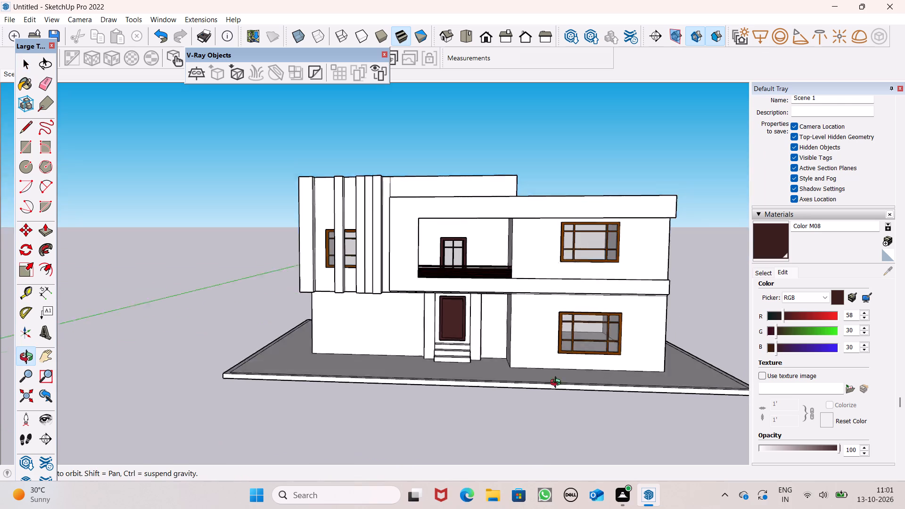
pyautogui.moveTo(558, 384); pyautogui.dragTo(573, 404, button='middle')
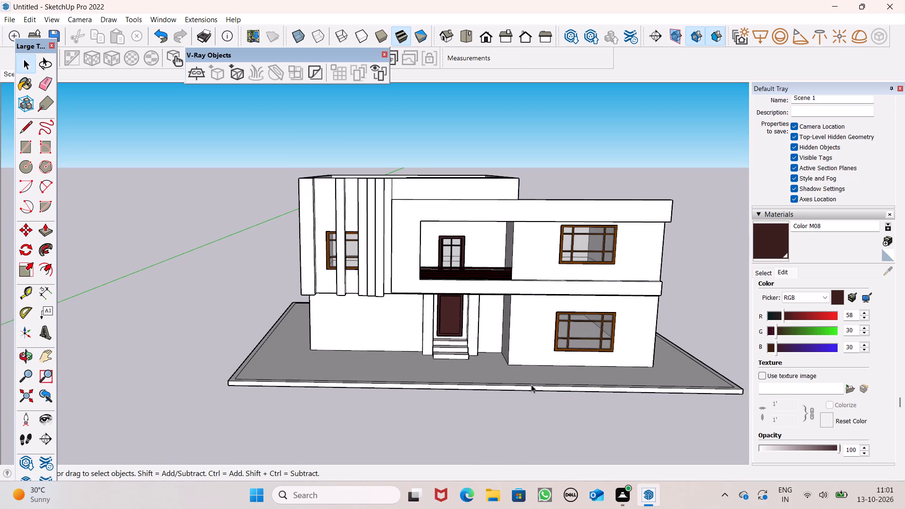
# Examine the fitted entrance door, the front façade and the house's open top from several angles.
pyautogui.scroll(5, 354, 288)
pyautogui.scroll(1, 379, 403)
pyautogui.moveTo(379, 403); pyautogui.dragTo(236, 356, button='middle')
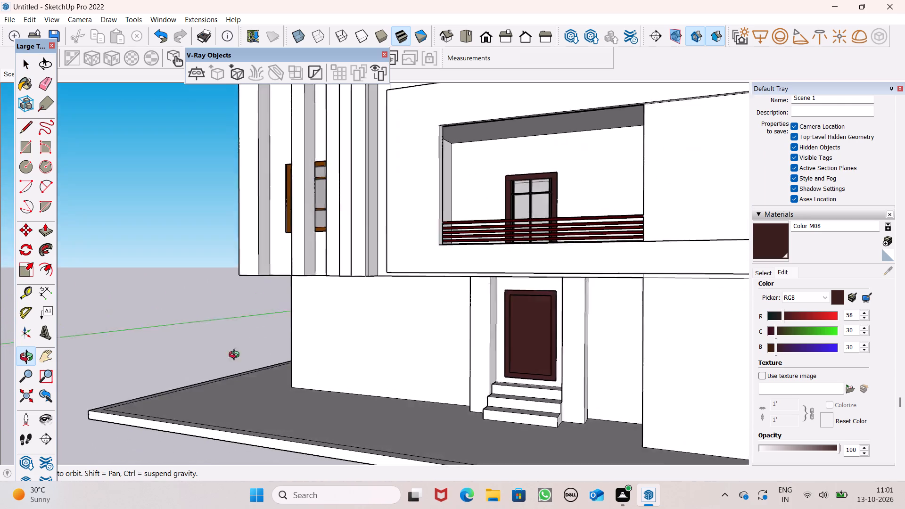
pyautogui.moveTo(236, 356); pyautogui.dragTo(359, 372, button='middle')
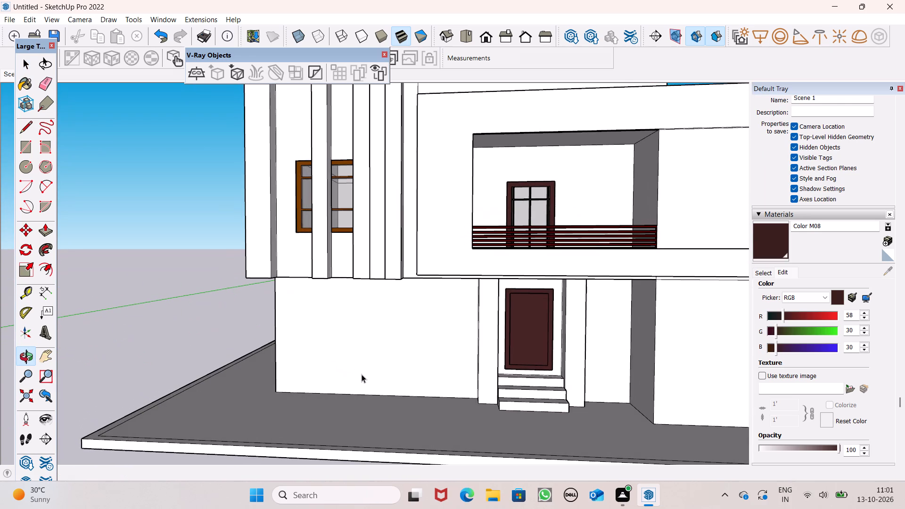
pyautogui.scroll(-1, 495, 341)
pyautogui.scroll(-3, 525, 259)
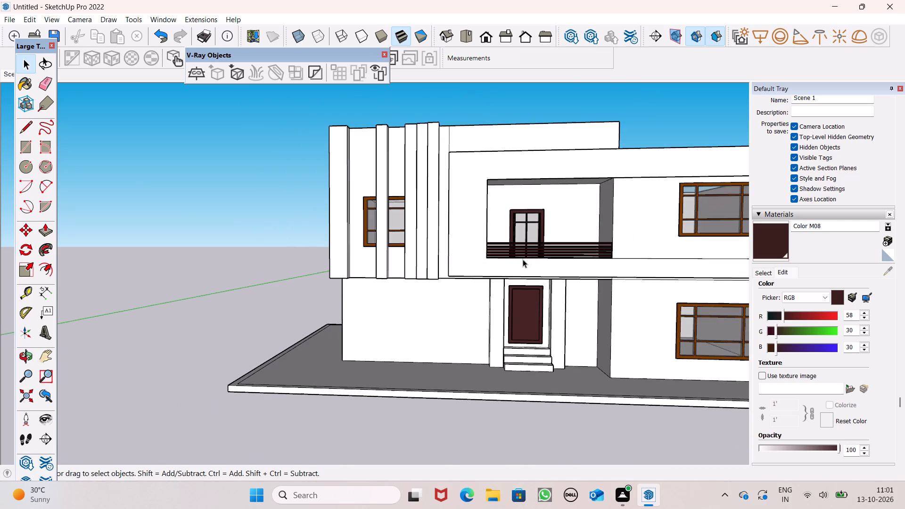
pyautogui.scroll(-3, 519, 261)
pyautogui.moveTo(518, 269); pyautogui.dragTo(493, 392, button='middle')
pyautogui.scroll(1, 511, 257)
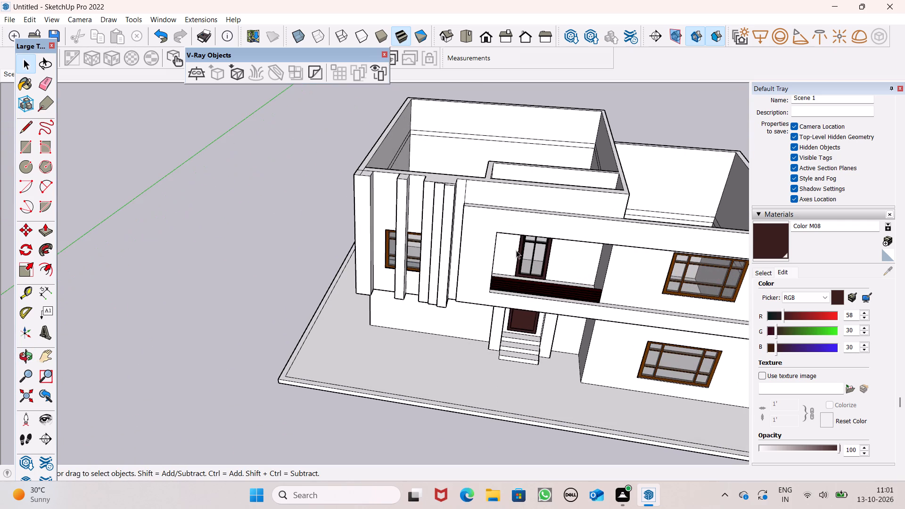
pyautogui.scroll(-4, 512, 251)
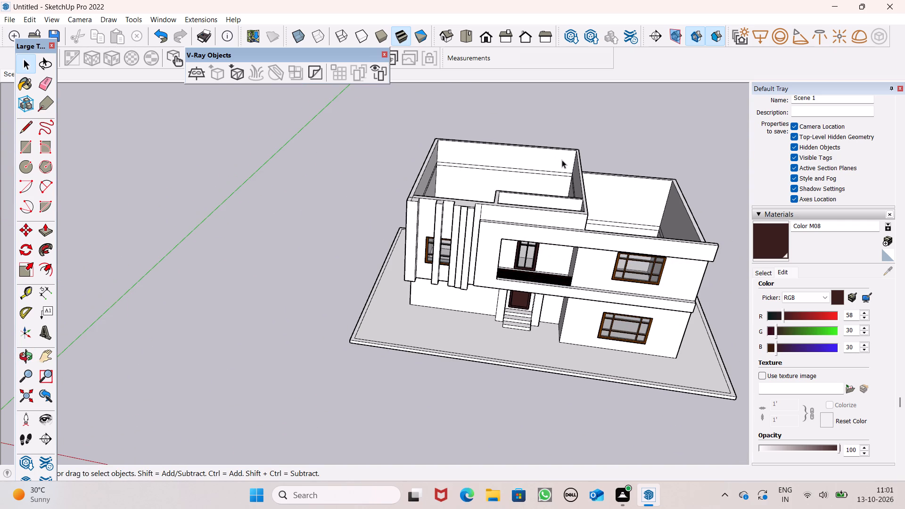
pyautogui.scroll(-5, 563, 166)
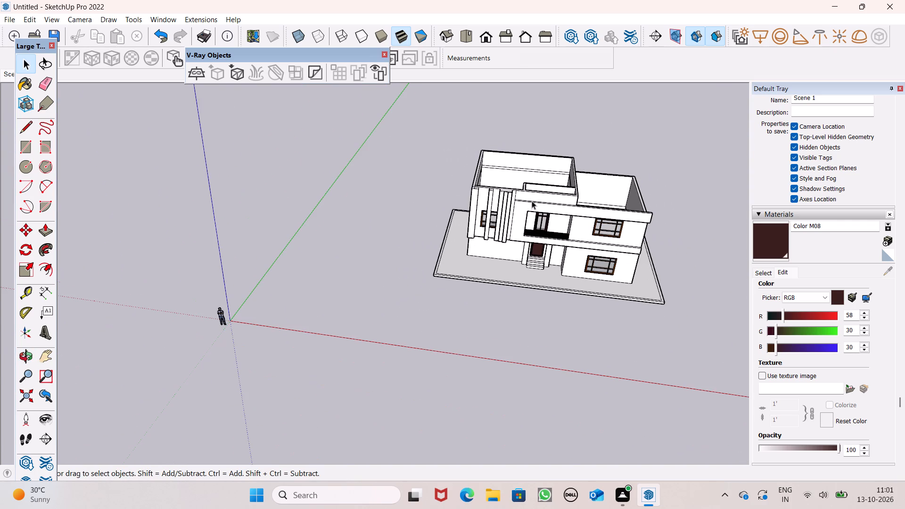
pyautogui.scroll(-2, 527, 203)
# Draw a line about 2' 2" long along the inner slab edge of the lower-roofed wing to fill in its upper-storey floor.
pyautogui.moveTo(511, 229); pyautogui.dragTo(249, 264, button='middle')
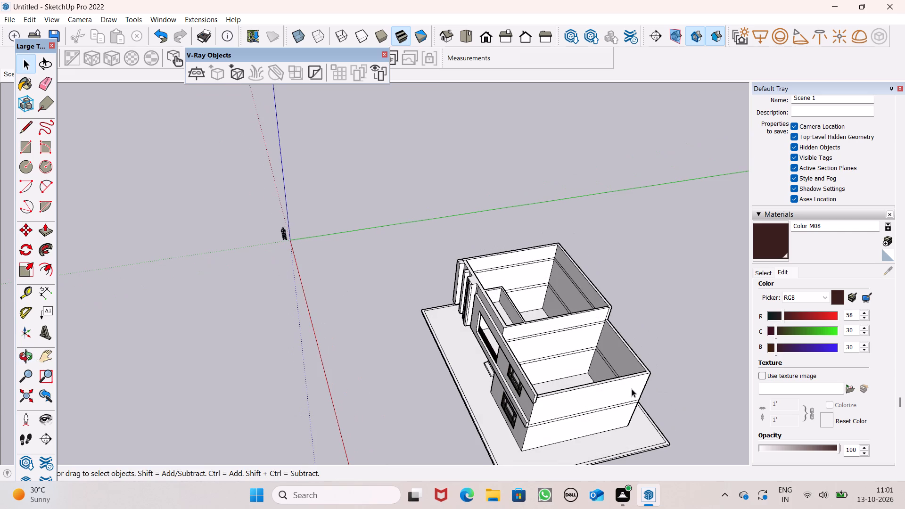
pyautogui.scroll(1, 617, 350)
pyautogui.scroll(2, 561, 367)
pyautogui.moveTo(565, 374); pyautogui.dragTo(487, 389, button='middle')
pyautogui.scroll(1, 491, 403)
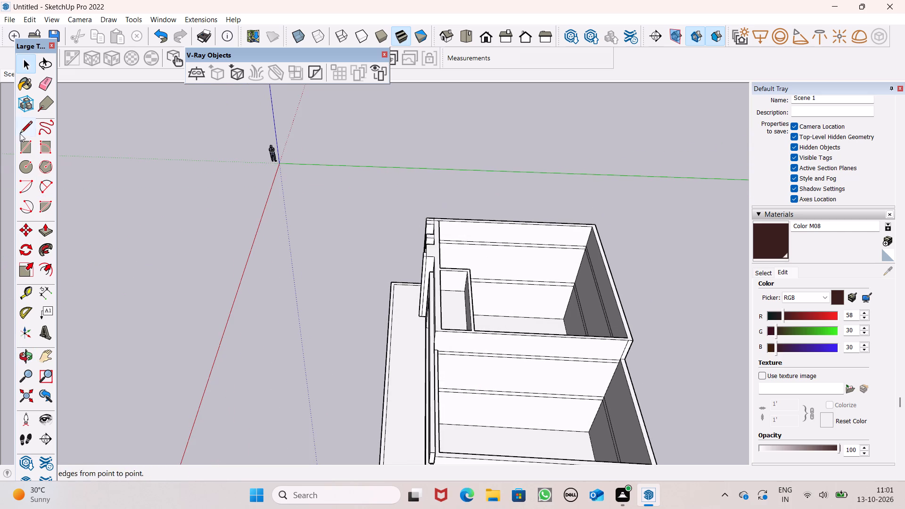
pyautogui.click(18, 130)
pyautogui.scroll(-1, 175, 205)
pyautogui.scroll(3, 477, 377)
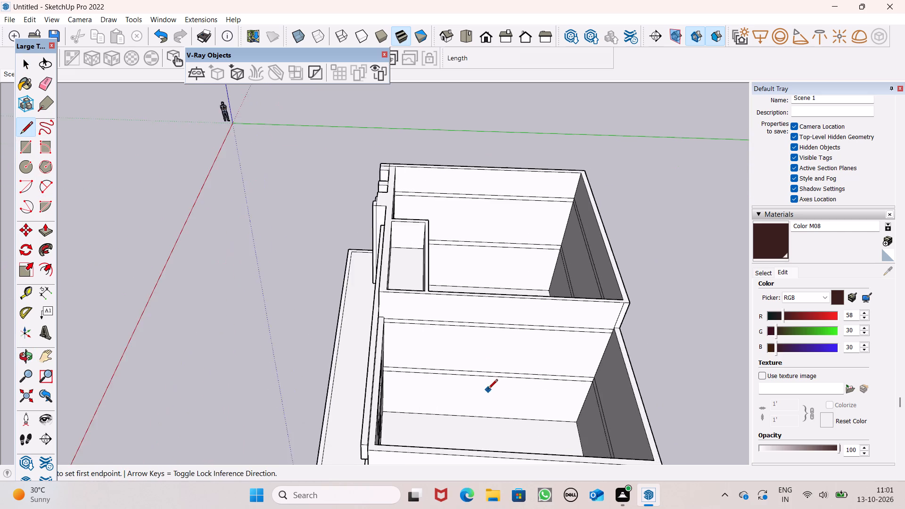
pyautogui.scroll(2, 488, 390)
pyautogui.moveTo(479, 401); pyautogui.dragTo(389, 423, button='middle')
pyautogui.scroll(2, 301, 363)
pyautogui.scroll(-1, 301, 363)
pyautogui.scroll(4, 301, 363)
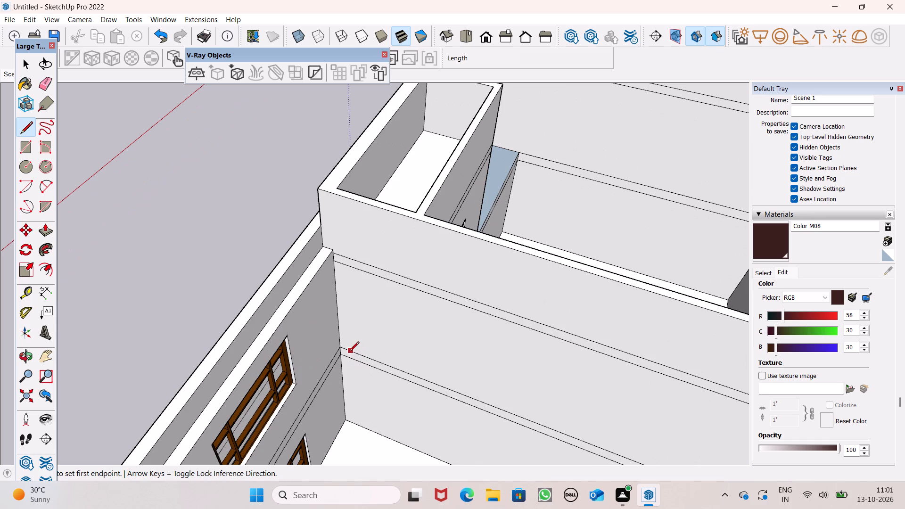
pyautogui.click(347, 350)
pyautogui.click(372, 358)
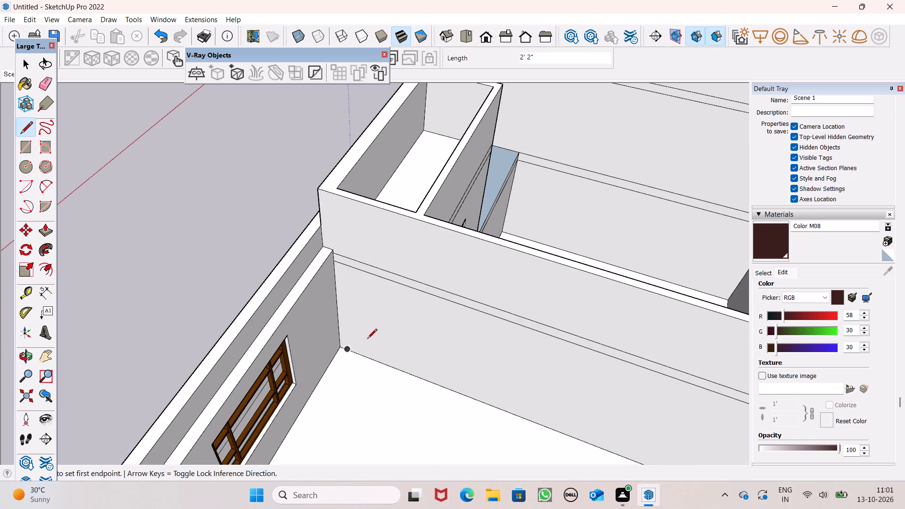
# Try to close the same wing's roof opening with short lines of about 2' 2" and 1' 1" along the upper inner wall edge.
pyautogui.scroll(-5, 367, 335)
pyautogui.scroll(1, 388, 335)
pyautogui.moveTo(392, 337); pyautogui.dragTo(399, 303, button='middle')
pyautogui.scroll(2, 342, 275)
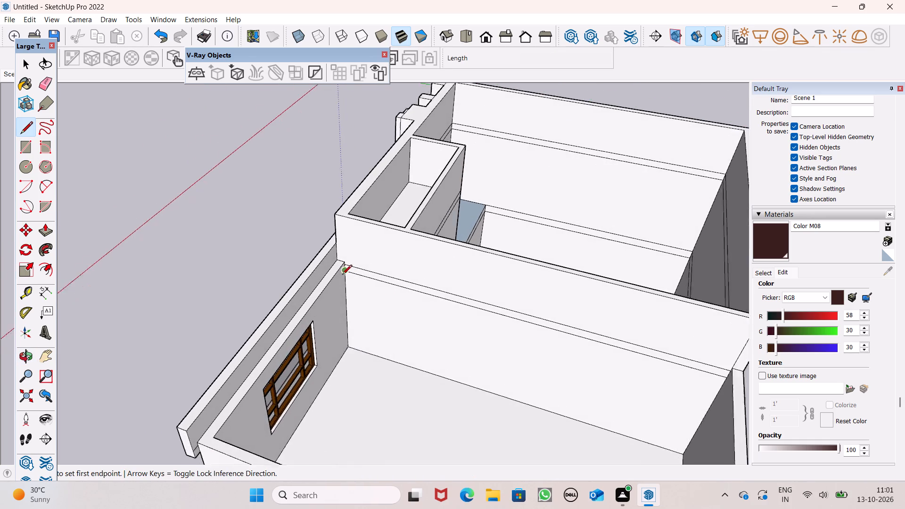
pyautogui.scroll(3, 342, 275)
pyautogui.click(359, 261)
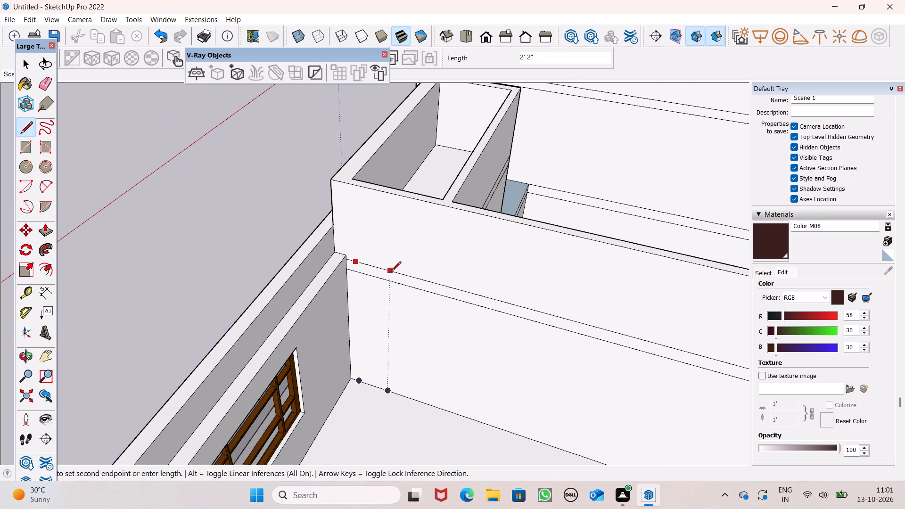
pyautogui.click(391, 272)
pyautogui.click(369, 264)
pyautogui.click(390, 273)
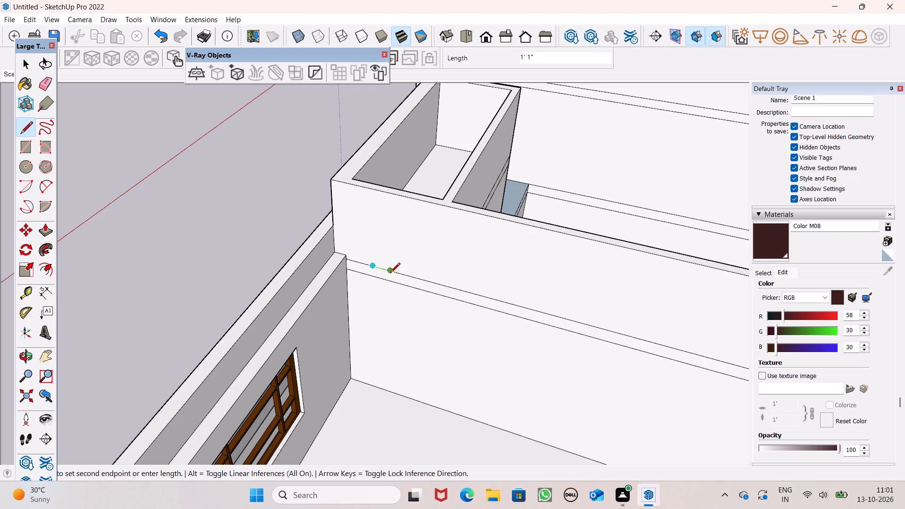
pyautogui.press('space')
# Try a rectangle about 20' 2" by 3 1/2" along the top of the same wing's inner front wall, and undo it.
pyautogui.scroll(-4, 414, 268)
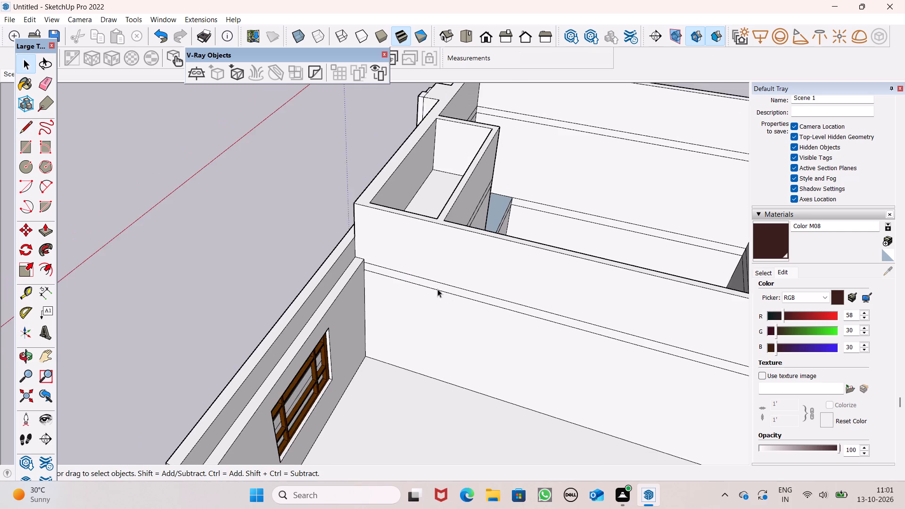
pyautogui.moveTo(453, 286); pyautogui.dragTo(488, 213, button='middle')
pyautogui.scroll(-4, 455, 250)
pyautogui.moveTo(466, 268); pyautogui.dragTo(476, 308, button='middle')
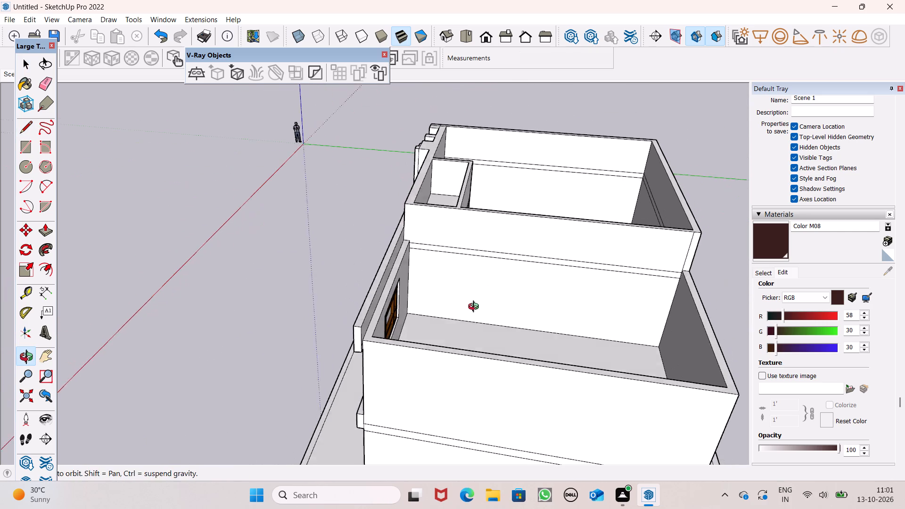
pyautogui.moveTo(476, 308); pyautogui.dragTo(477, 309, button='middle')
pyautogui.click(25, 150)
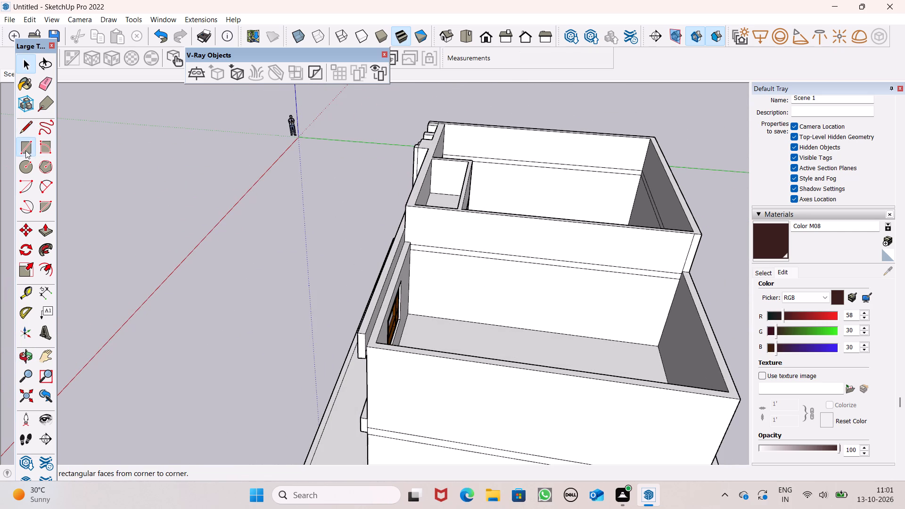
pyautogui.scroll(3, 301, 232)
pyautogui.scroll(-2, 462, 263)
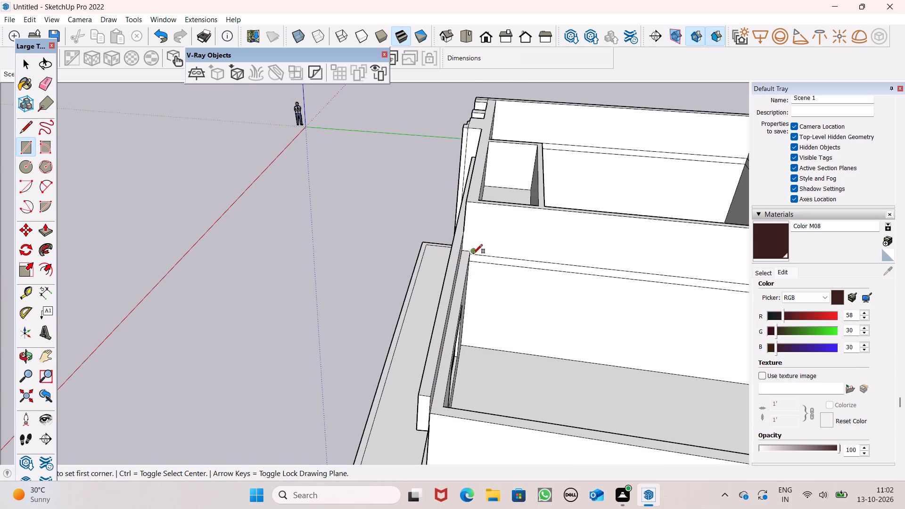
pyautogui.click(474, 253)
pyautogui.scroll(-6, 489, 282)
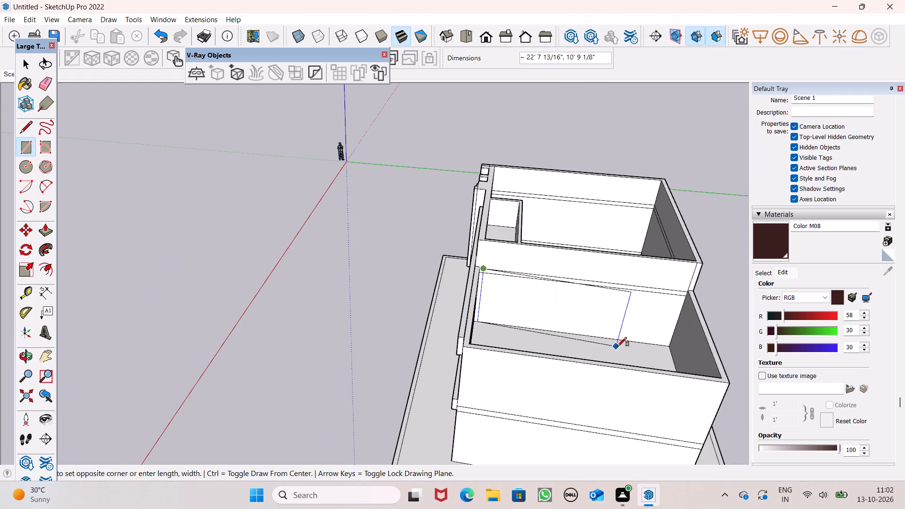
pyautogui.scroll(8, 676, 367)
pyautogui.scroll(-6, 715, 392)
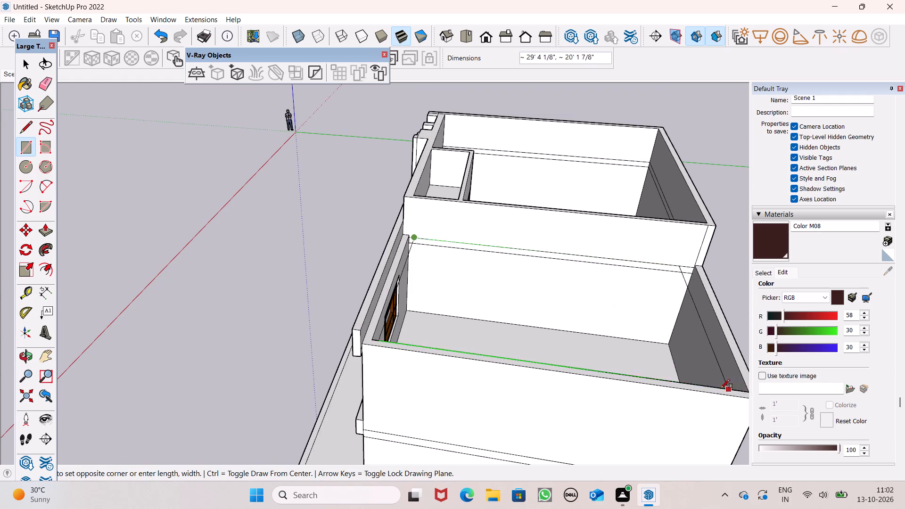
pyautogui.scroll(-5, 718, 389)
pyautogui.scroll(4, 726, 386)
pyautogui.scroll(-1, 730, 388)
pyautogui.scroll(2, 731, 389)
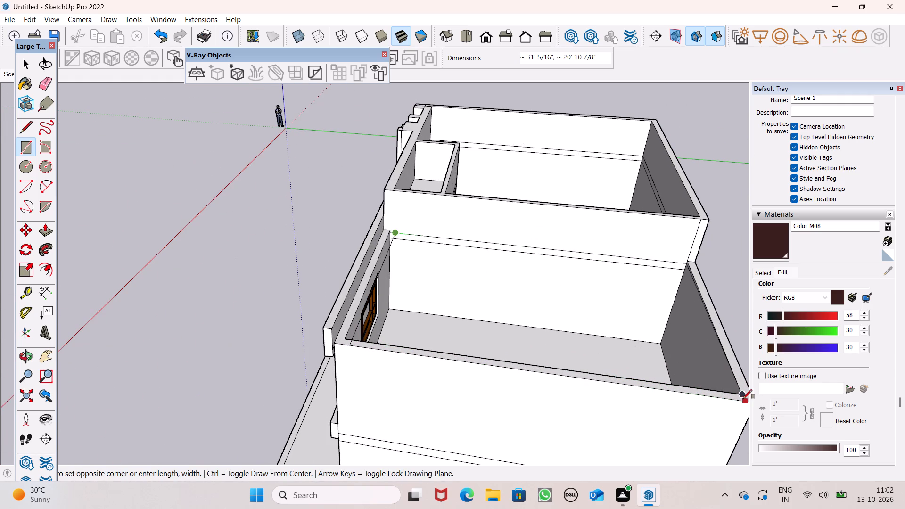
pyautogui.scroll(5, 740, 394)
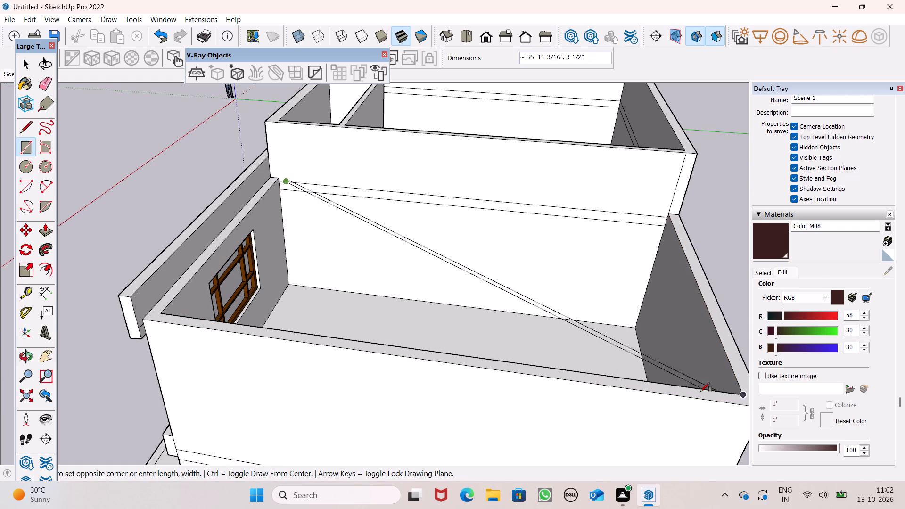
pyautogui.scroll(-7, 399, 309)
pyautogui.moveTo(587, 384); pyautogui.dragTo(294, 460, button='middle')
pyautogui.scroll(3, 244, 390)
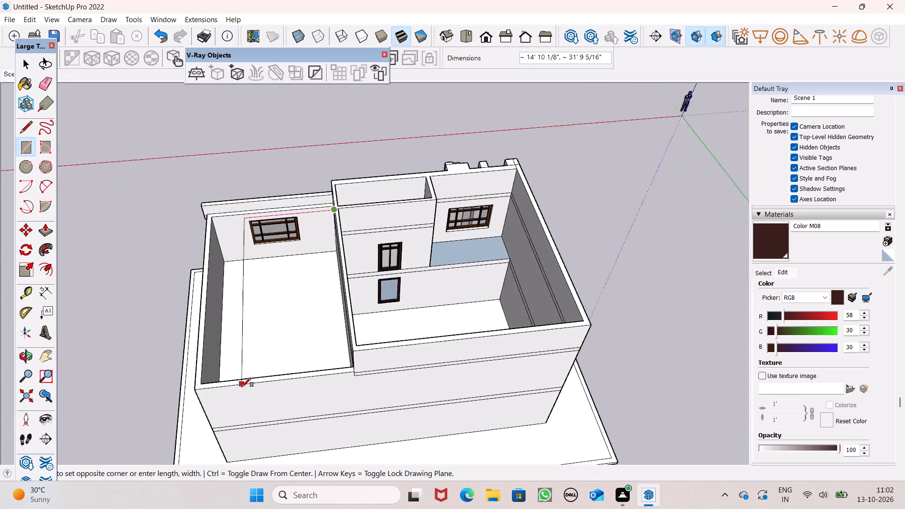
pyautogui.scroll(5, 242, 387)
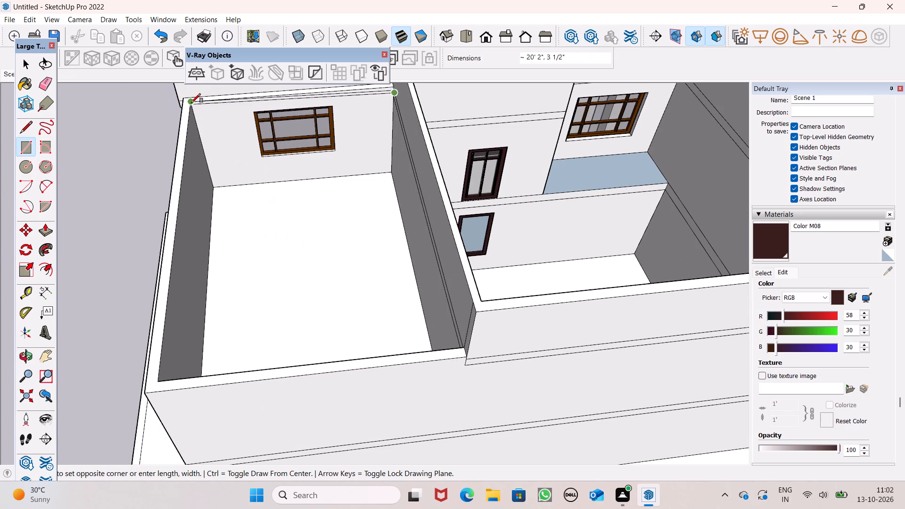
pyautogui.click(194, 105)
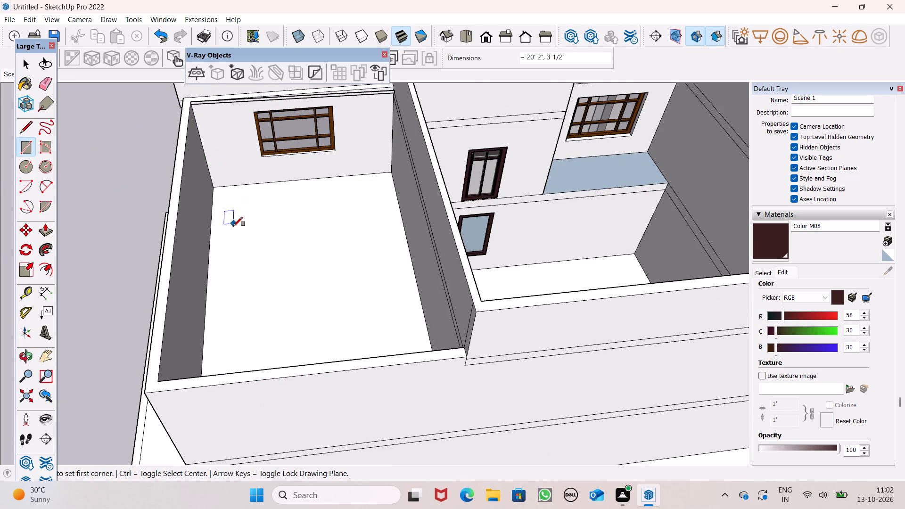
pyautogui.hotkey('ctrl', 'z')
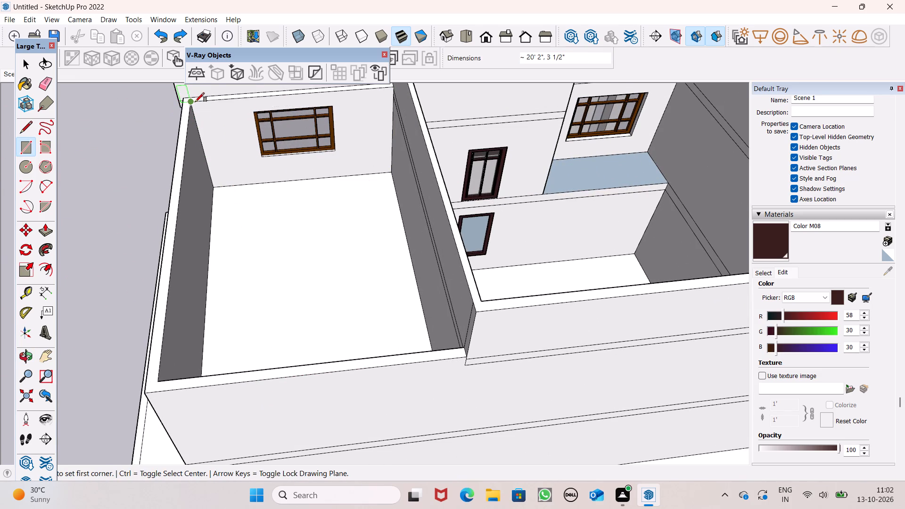
# Draw a 20' 1 7/8" by 3 1/2" rectangle between the inner corners at the top of the wing's front wall.
pyautogui.click(196, 102)
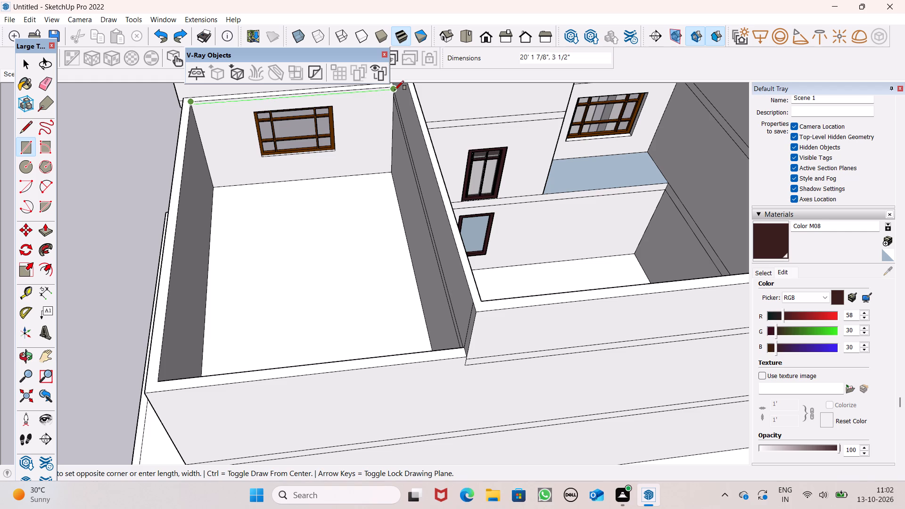
pyautogui.click(395, 90)
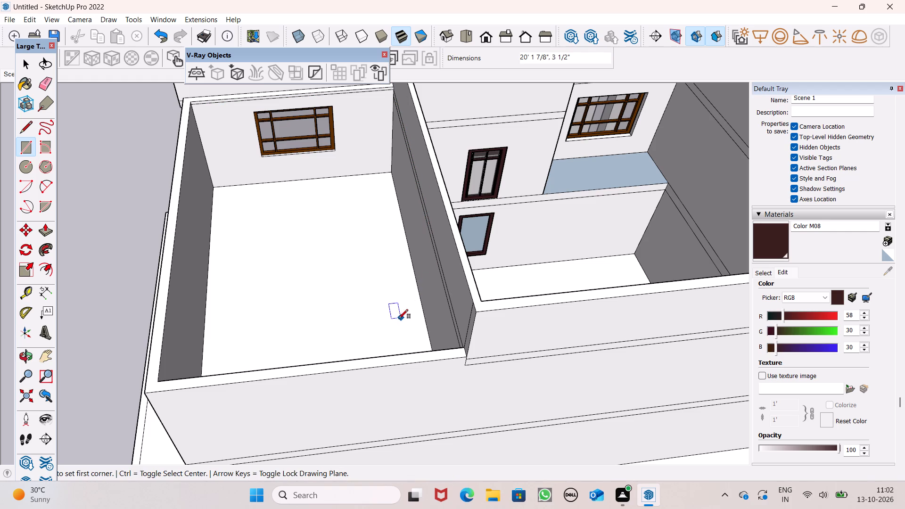
# Cover the wing's roof opening with a 31' 7 3/4" by 20' 1 7/8" rectangle between opposite inner wall corners.
pyautogui.moveTo(158, 380); pyautogui.dragTo(165, 378)
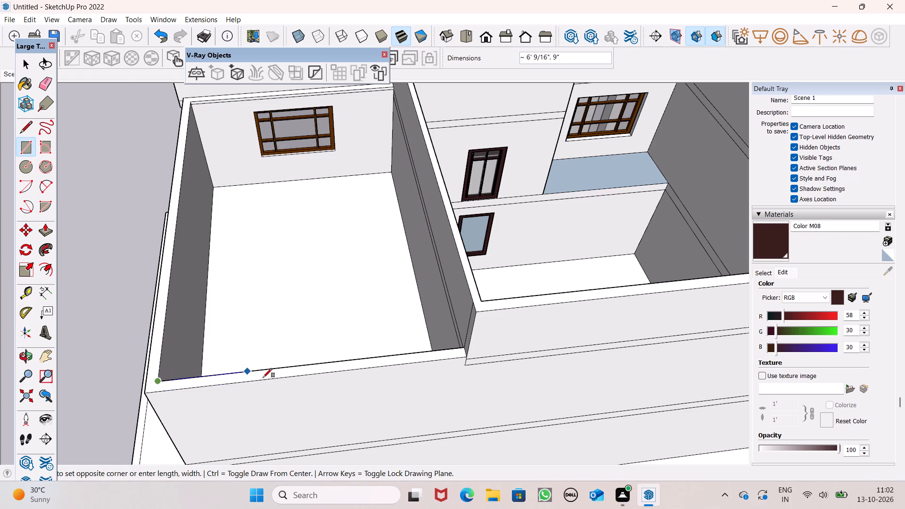
pyautogui.click(461, 345)
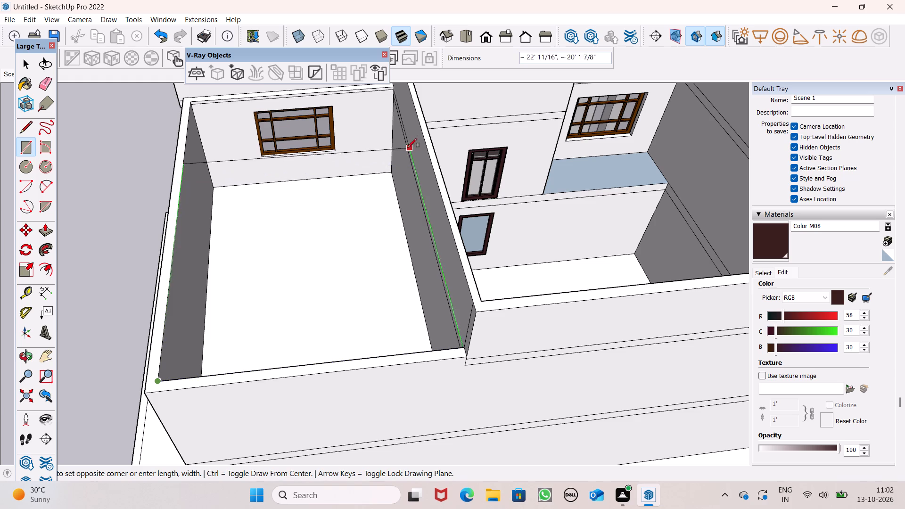
pyautogui.click(392, 87)
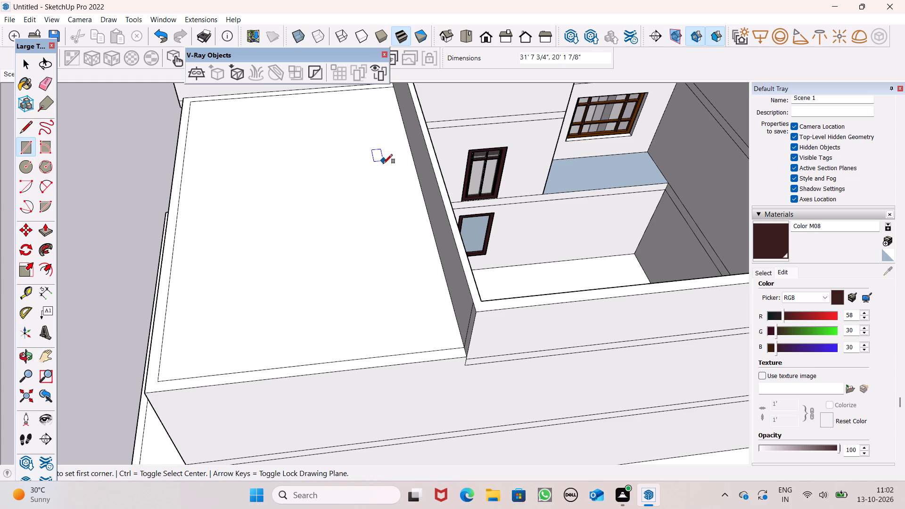
pyautogui.scroll(-7, 384, 169)
pyautogui.press('space')
# Examine the house with its covered lower wing from the front, above and both sides.
pyautogui.moveTo(382, 197); pyautogui.dragTo(814, 25, button='middle')
pyautogui.moveTo(666, 115); pyautogui.dragTo(885, 108, button='middle')
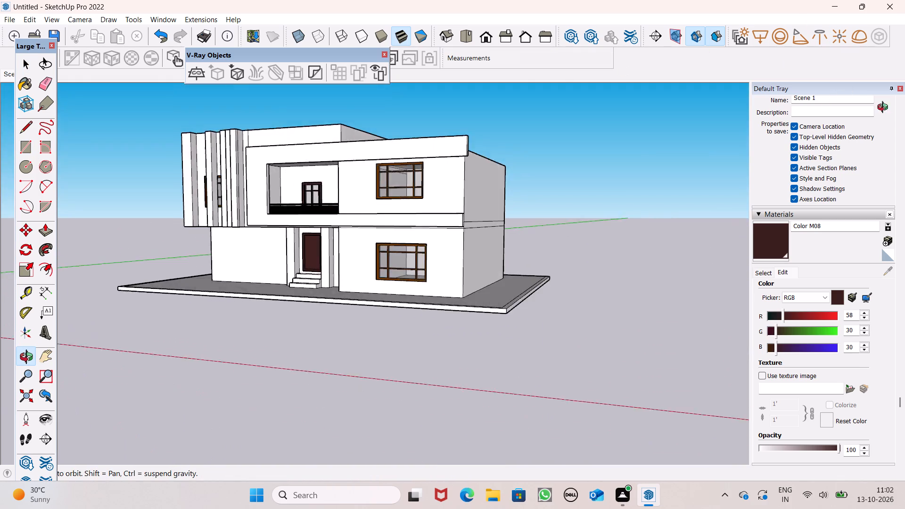
pyautogui.moveTo(885, 108); pyautogui.dragTo(904, 155, button='middle')
pyautogui.scroll(1, 679, 74)
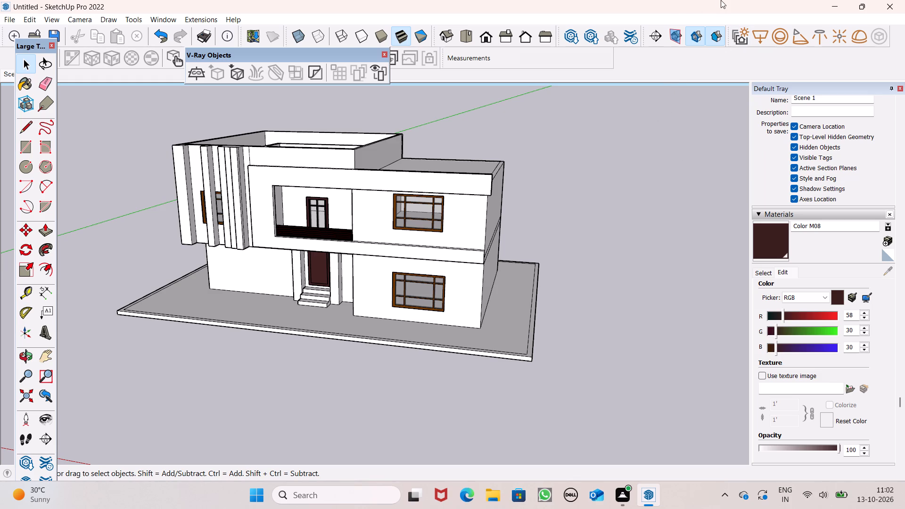
pyautogui.scroll(-4, 564, 248)
pyautogui.moveTo(563, 312); pyautogui.dragTo(680, 245, button='middle')
pyautogui.scroll(1, 577, 309)
pyautogui.moveTo(483, 277); pyautogui.dragTo(605, 272, button='middle')
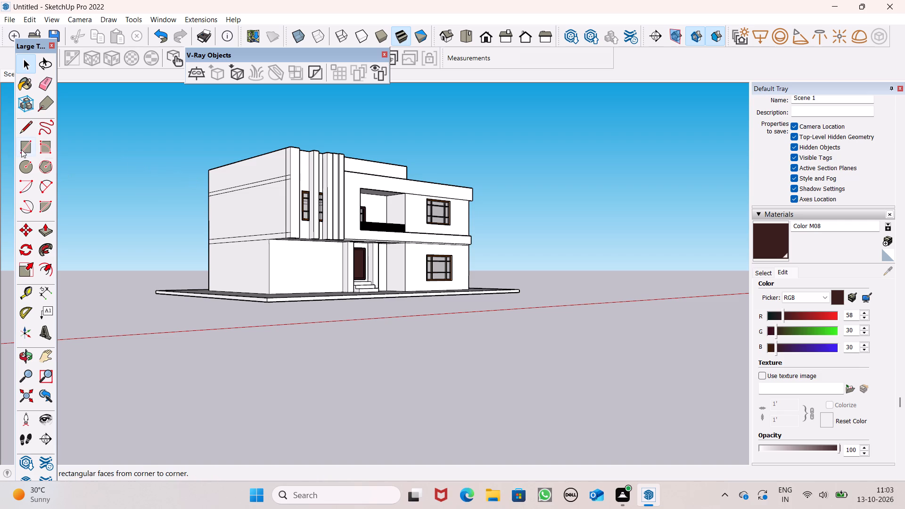
pyautogui.moveTo(40, 153); pyautogui.dragTo(0, 198, button='middle')
pyautogui.scroll(-2, 216, 163)
pyautogui.moveTo(227, 176); pyautogui.dragTo(121, 227, button='middle')
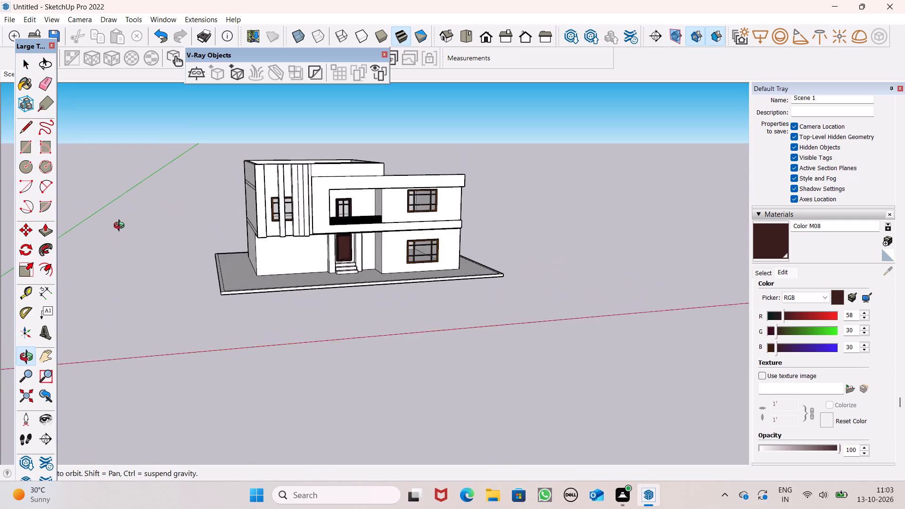
# Examine the house and its covered lower wing from above, the front and the wing's outer side.
pyautogui.moveTo(121, 227); pyautogui.dragTo(206, 303, button='middle')
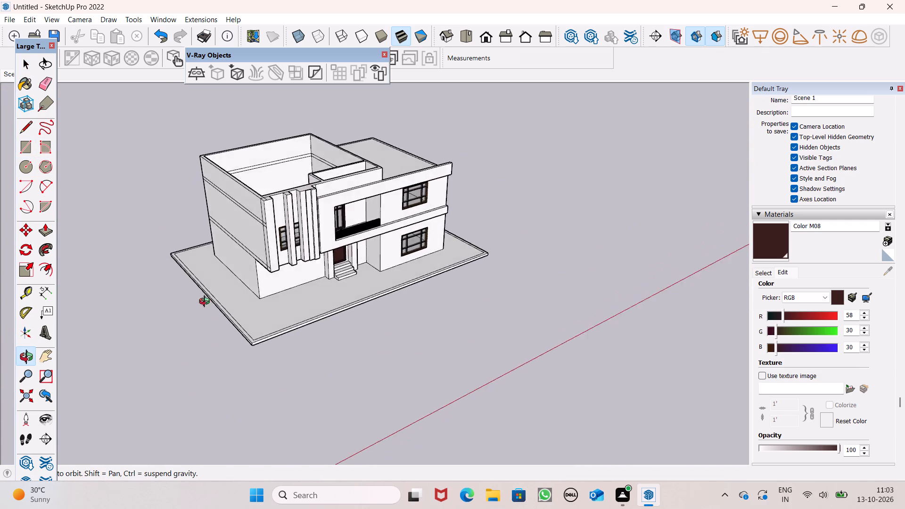
pyautogui.moveTo(206, 303); pyautogui.dragTo(0, 315, button='middle')
pyautogui.scroll(7, 353, 186)
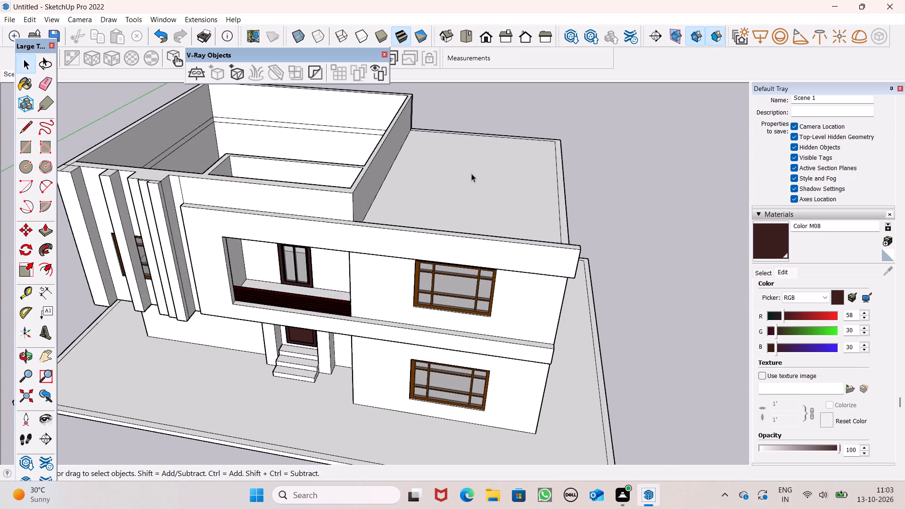
pyautogui.moveTo(462, 175); pyautogui.dragTo(450, 89, button='middle')
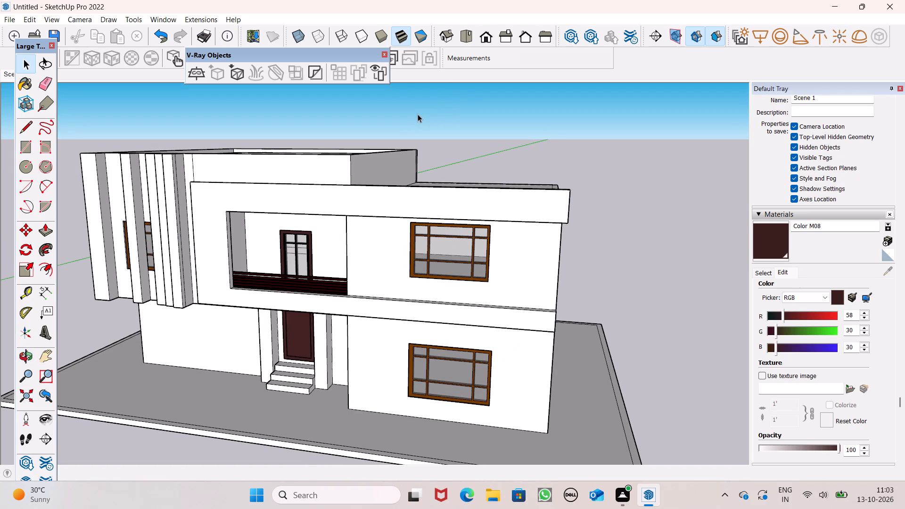
pyautogui.moveTo(582, 199); pyautogui.dragTo(498, 220, button='middle')
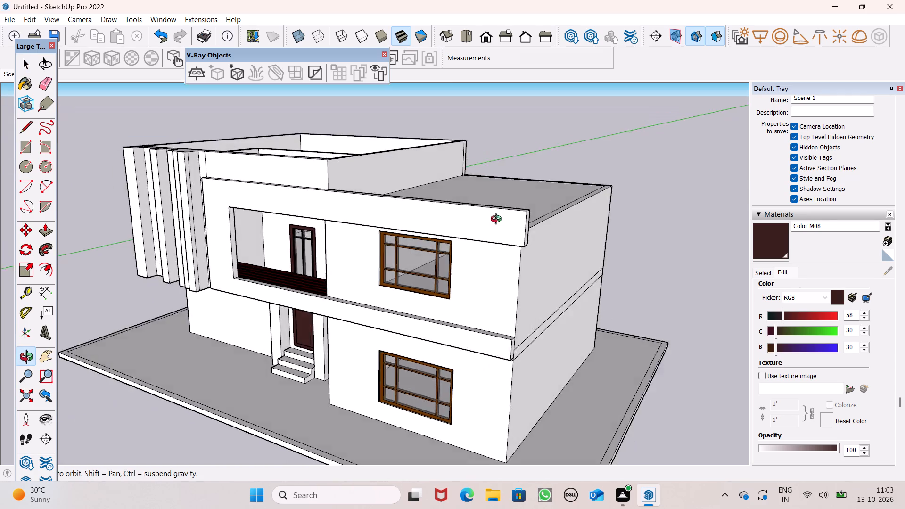
pyautogui.moveTo(498, 220); pyautogui.dragTo(453, 254, button='middle')
pyautogui.moveTo(544, 242); pyautogui.dragTo(376, 263, button='middle')
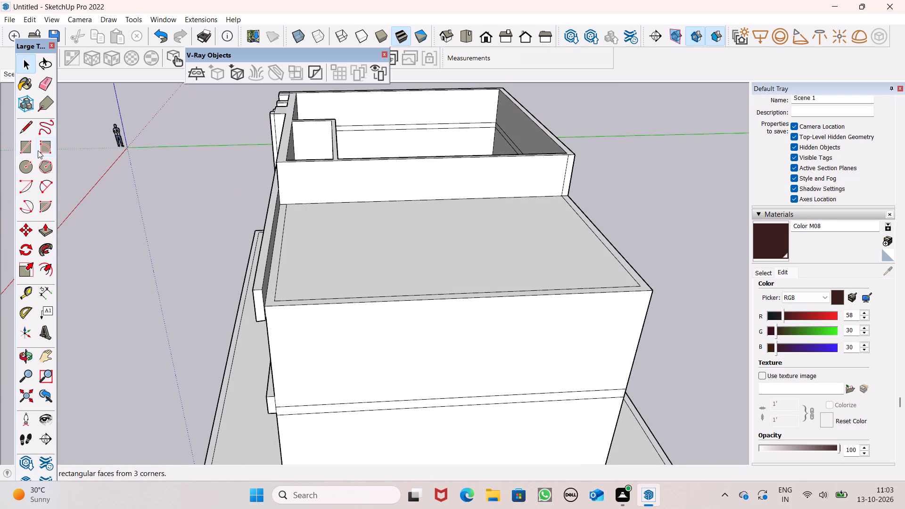
# Draw a narrow upright rectangle about 3' 6" by 5 1/16" on the taller block's side wall, just above the wing's roof near the front.
pyautogui.click(22, 148)
pyautogui.scroll(3, 337, 175)
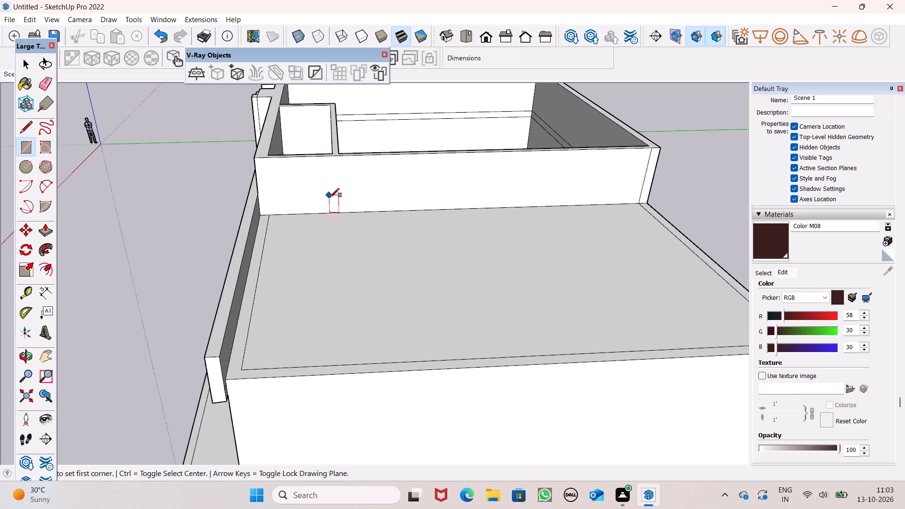
pyautogui.moveTo(330, 198); pyautogui.dragTo(333, 178, button='middle')
pyautogui.scroll(6, 330, 186)
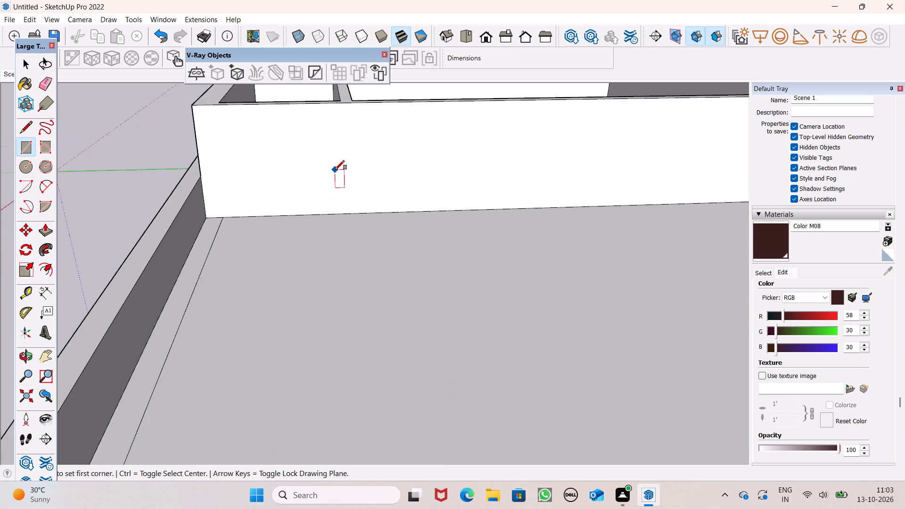
pyautogui.scroll(-3, 336, 170)
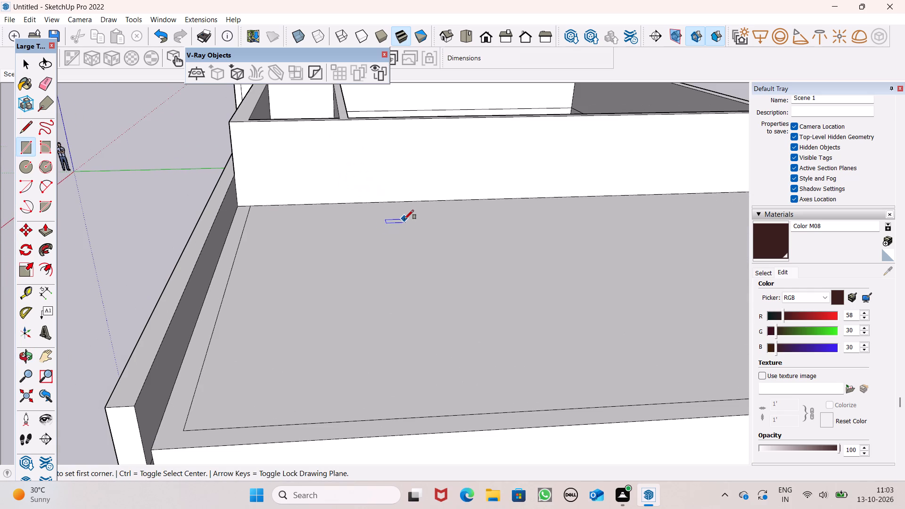
pyautogui.moveTo(405, 221); pyautogui.dragTo(412, 217, button='middle')
pyautogui.scroll(-3, 405, 185)
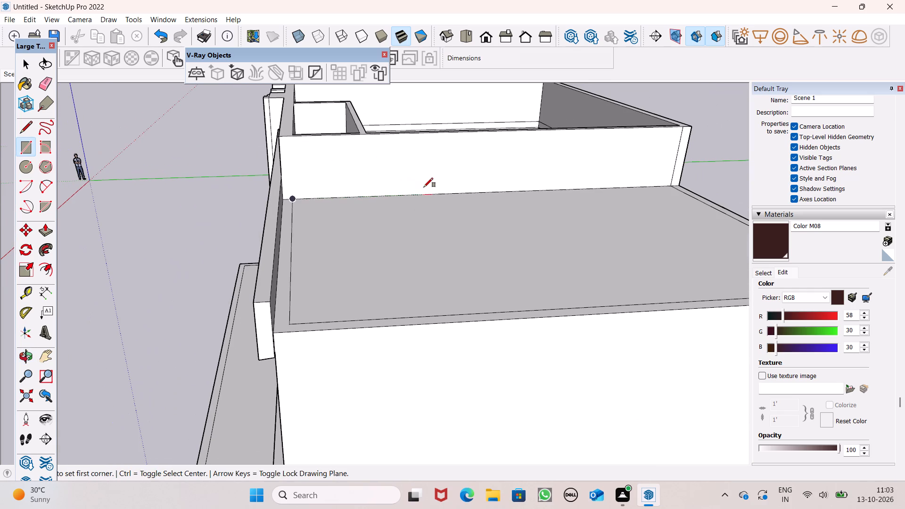
pyautogui.moveTo(403, 162); pyautogui.dragTo(398, 154, button='middle')
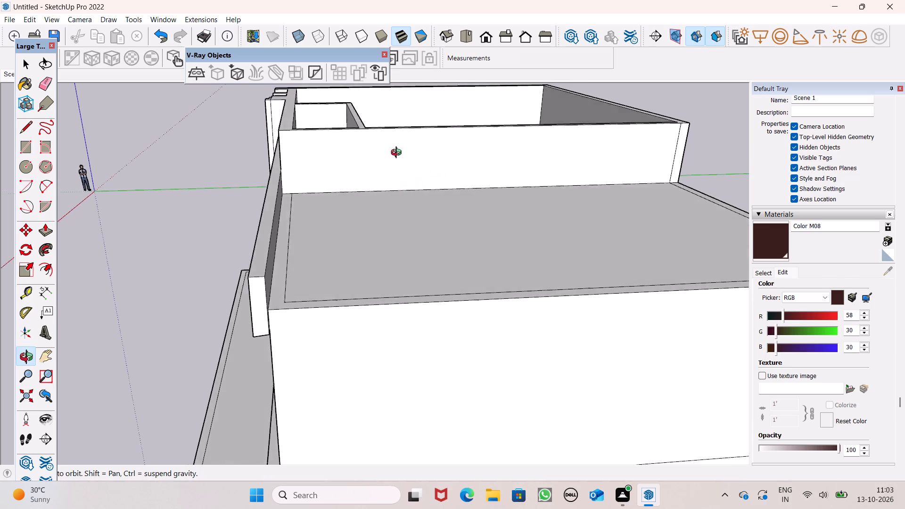
pyautogui.moveTo(398, 154); pyautogui.dragTo(387, 156, button='middle')
pyautogui.scroll(2, 385, 156)
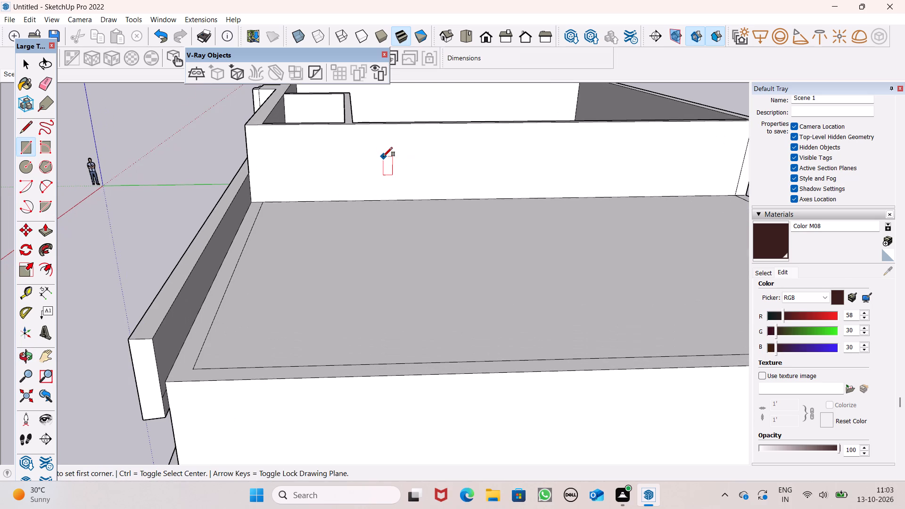
pyautogui.scroll(4, 349, 140)
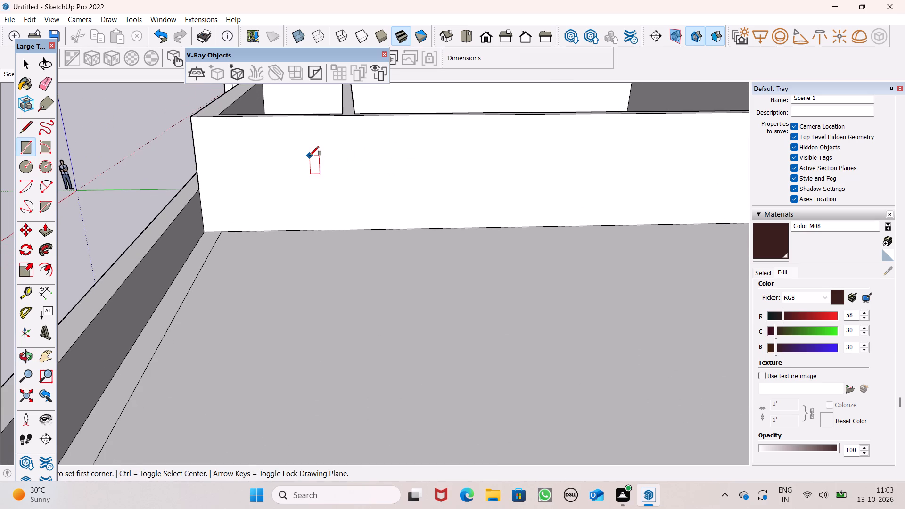
pyautogui.scroll(-4, 309, 160)
pyautogui.moveTo(263, 178); pyautogui.dragTo(273, 176, button='middle')
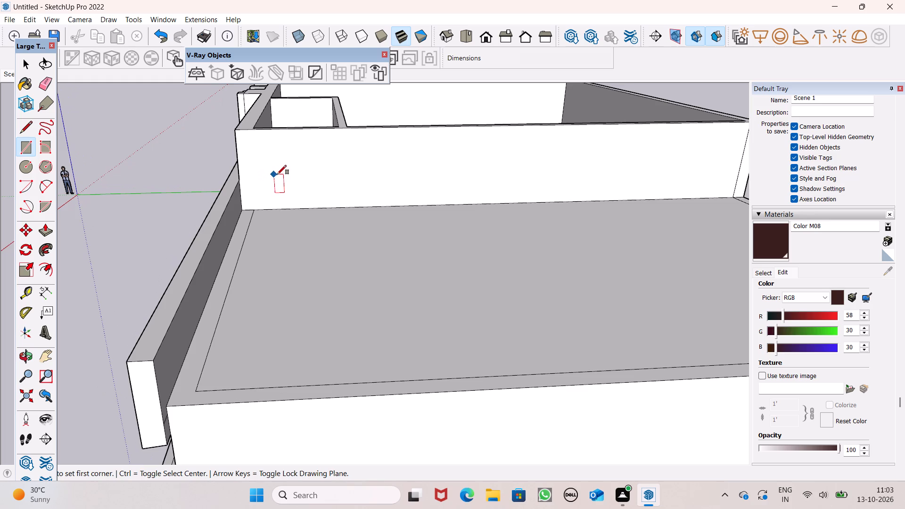
pyautogui.scroll(5, 281, 175)
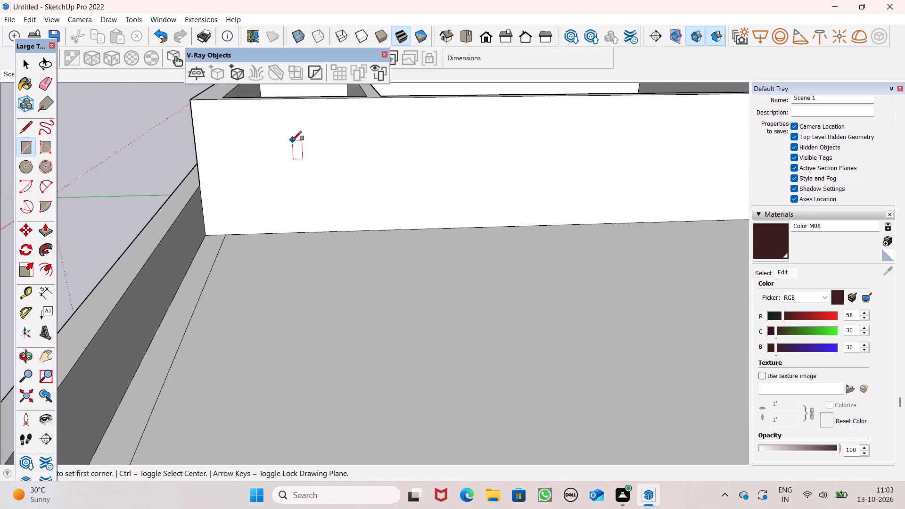
pyautogui.click(292, 140)
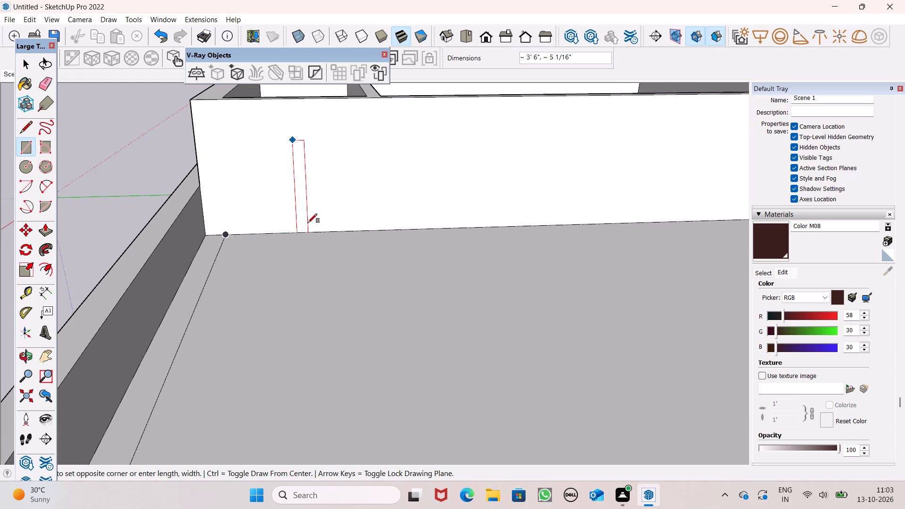
pyautogui.click(308, 223)
# Push/Pull the narrow rectangle about 20' 2 13/16" across the wing's roof to form a thin front wall.
pyautogui.scroll(-3, 346, 173)
pyautogui.scroll(-8, 399, 157)
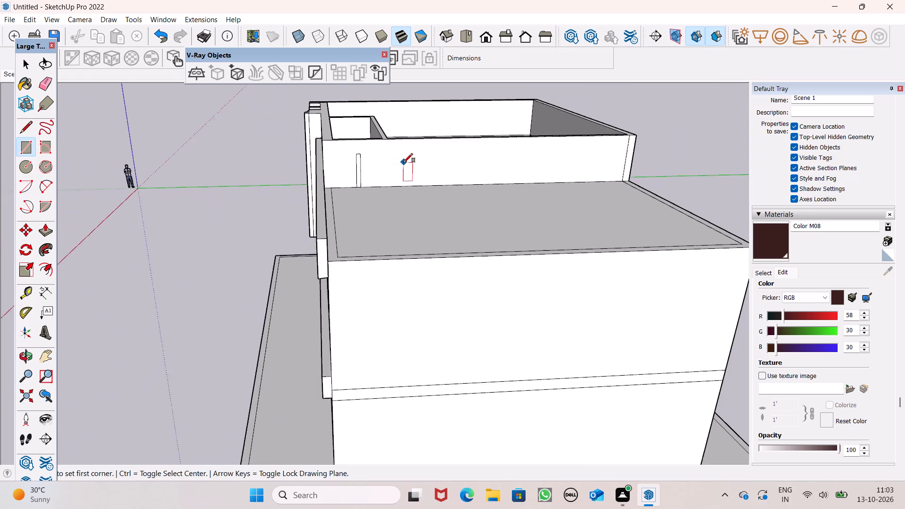
pyautogui.scroll(-4, 403, 163)
pyautogui.moveTo(423, 114); pyautogui.dragTo(436, 219, button='middle')
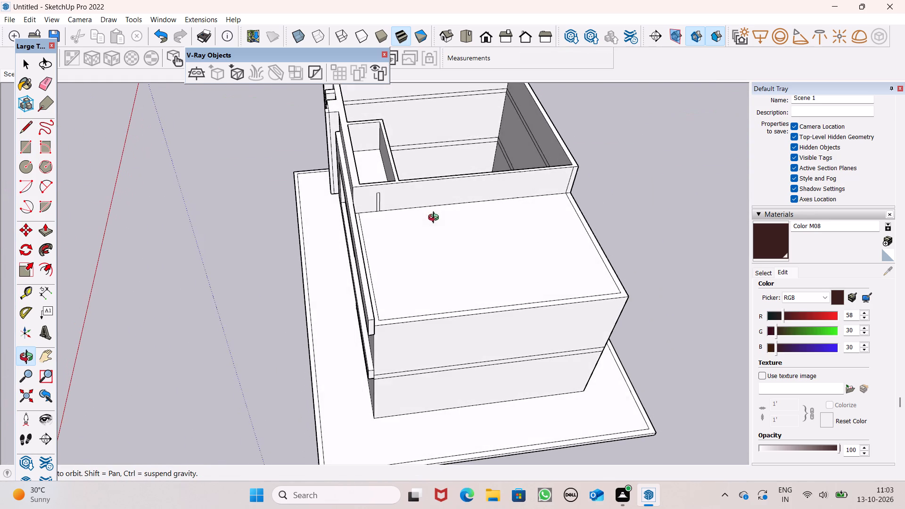
pyautogui.moveTo(436, 219); pyautogui.dragTo(435, 219, button='middle')
pyautogui.scroll(6, 421, 232)
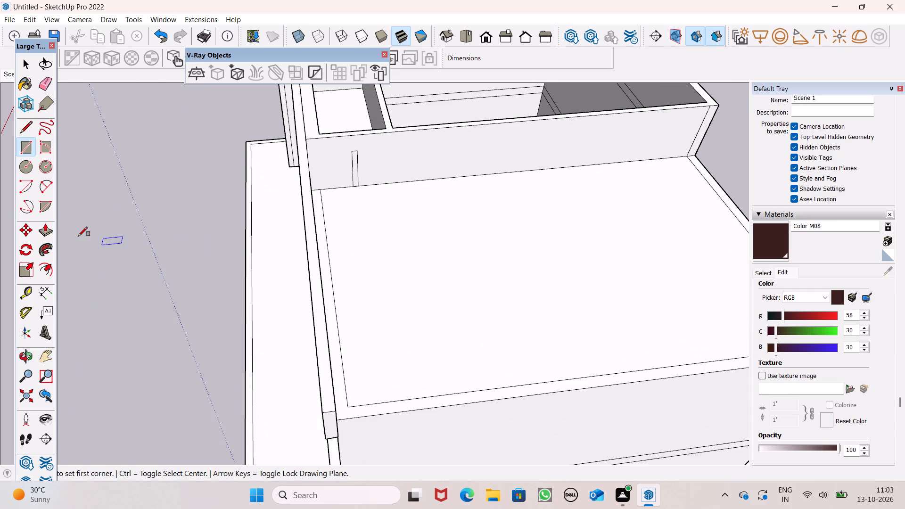
pyautogui.click(49, 231)
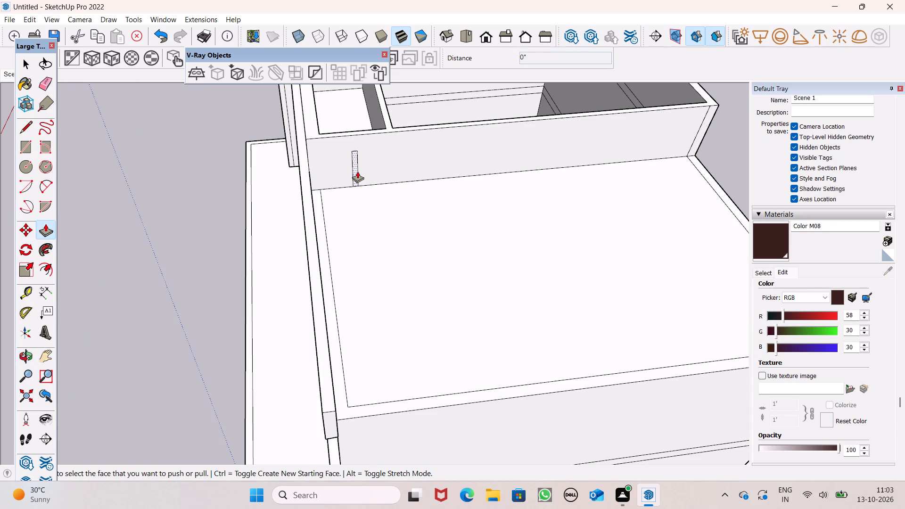
pyautogui.moveTo(357, 171); pyautogui.dragTo(388, 390)
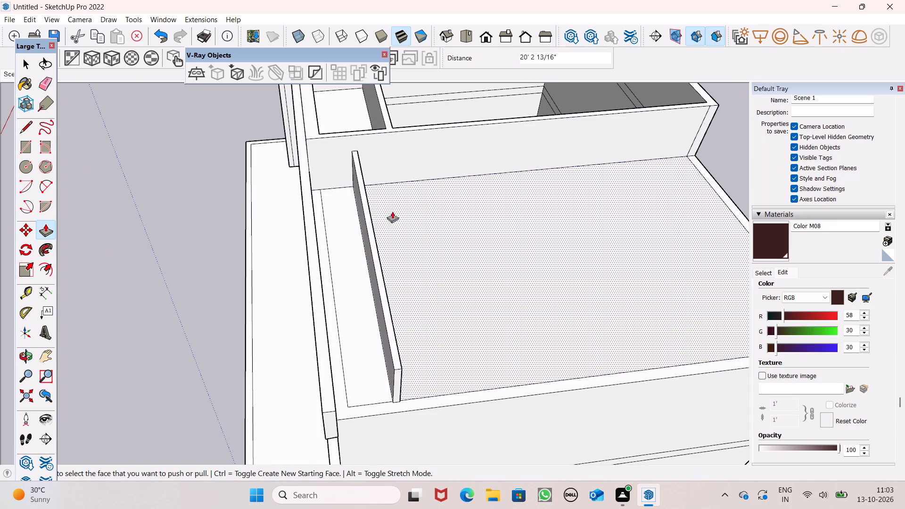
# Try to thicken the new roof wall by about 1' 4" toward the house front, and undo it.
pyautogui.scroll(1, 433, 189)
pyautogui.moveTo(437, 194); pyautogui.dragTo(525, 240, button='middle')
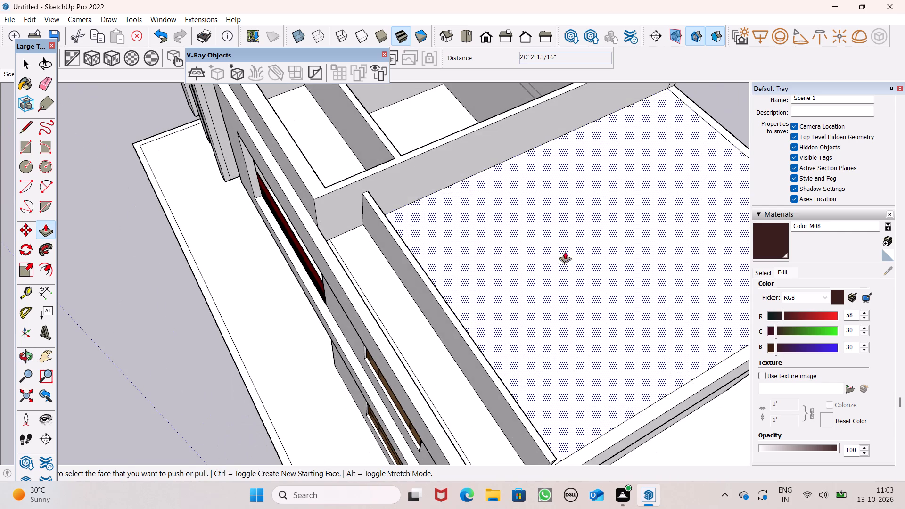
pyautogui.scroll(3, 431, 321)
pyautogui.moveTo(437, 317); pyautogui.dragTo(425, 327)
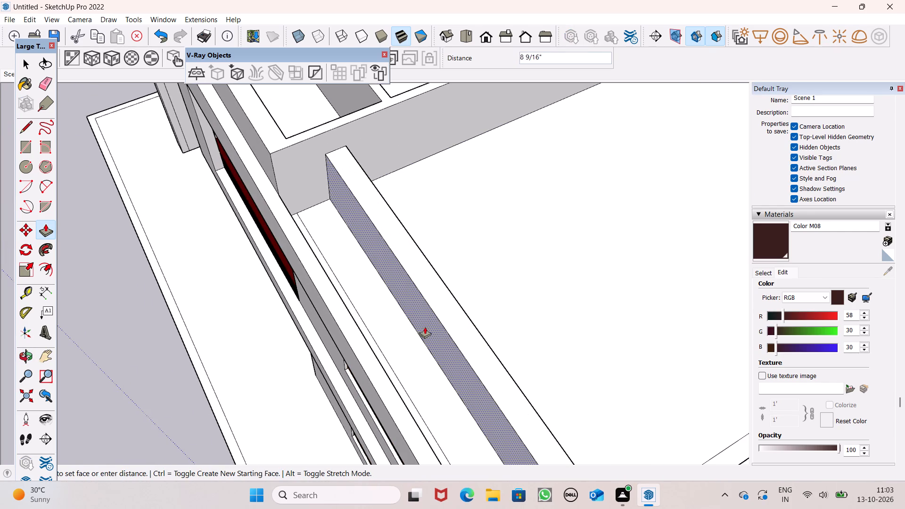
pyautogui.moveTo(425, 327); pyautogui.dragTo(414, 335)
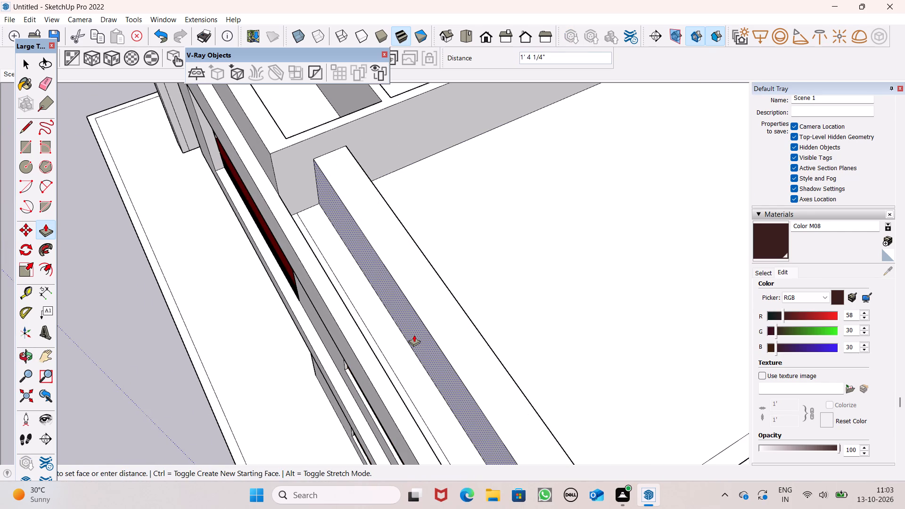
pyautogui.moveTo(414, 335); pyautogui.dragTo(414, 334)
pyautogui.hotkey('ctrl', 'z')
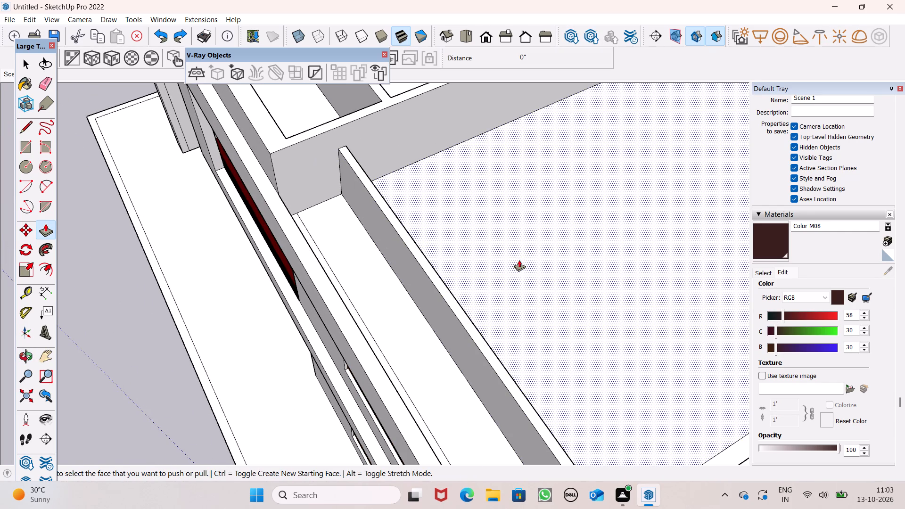
# Examine the new roof wall from the front and where it meets the taller block.
pyautogui.scroll(-6, 467, 248)
pyautogui.moveTo(446, 291); pyautogui.dragTo(661, 122, button='middle')
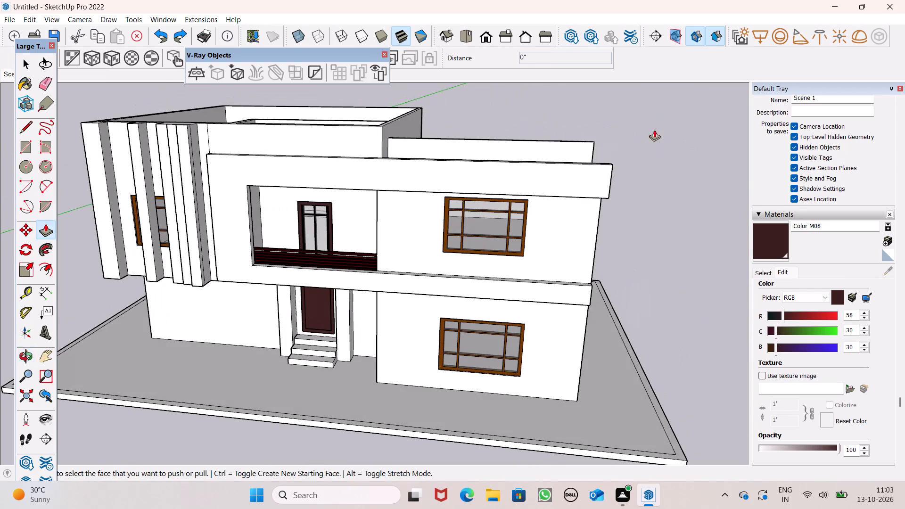
pyautogui.scroll(5, 540, 63)
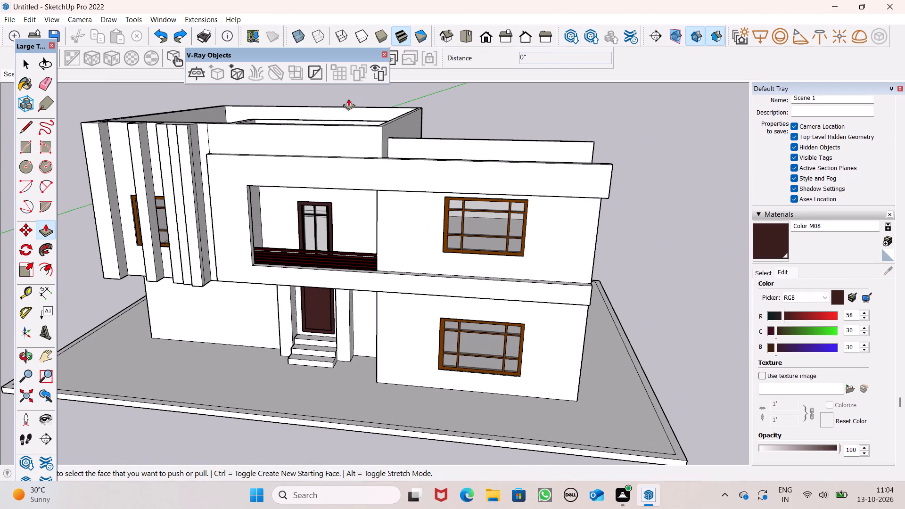
pyautogui.scroll(5, 393, 115)
pyautogui.moveTo(387, 147); pyautogui.dragTo(424, 186, button='middle')
pyautogui.scroll(1, 411, 169)
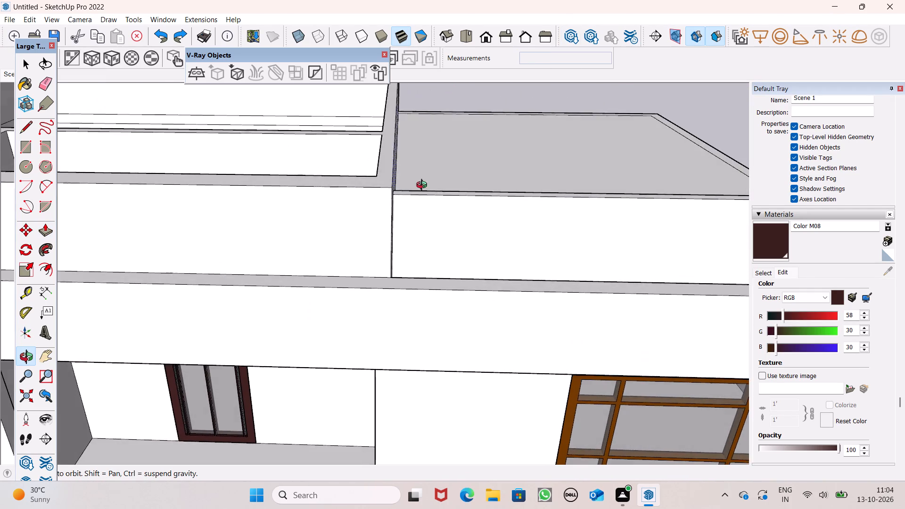
pyautogui.moveTo(424, 186); pyautogui.dragTo(427, 194, button='middle')
pyautogui.scroll(2, 447, 179)
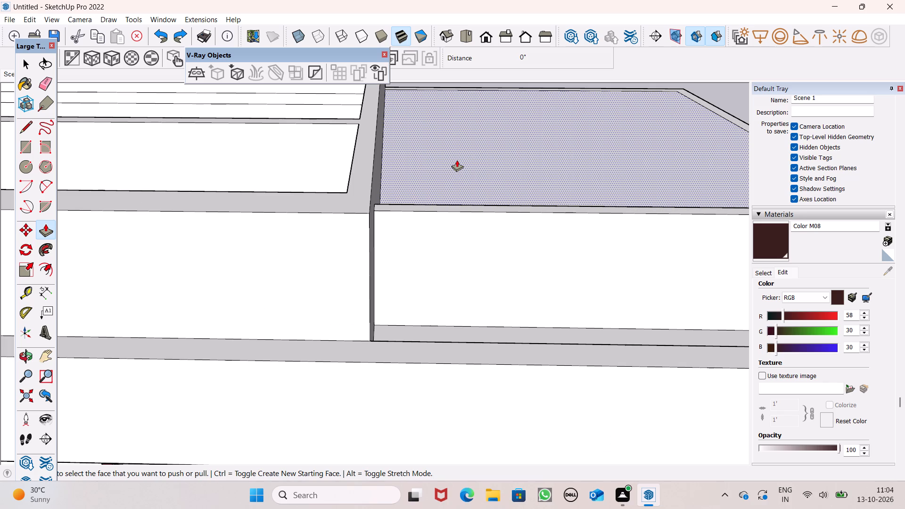
pyautogui.scroll(-2, 338, 246)
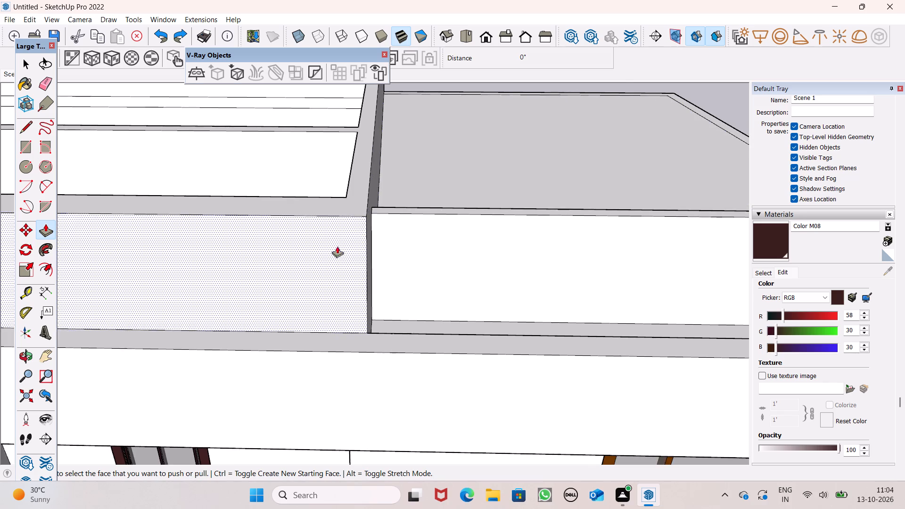
pyautogui.scroll(-5, 247, 233)
pyautogui.scroll(3, 399, 216)
pyautogui.scroll(-1, 384, 212)
pyautogui.scroll(1, 373, 209)
pyautogui.scroll(-1, 361, 209)
pyautogui.scroll(2, 353, 209)
# Push/Pull the roof wall's top face upward from a new starting face, entering a distance of 3".
pyautogui.moveTo(324, 246); pyautogui.dragTo(331, 268, button='middle')
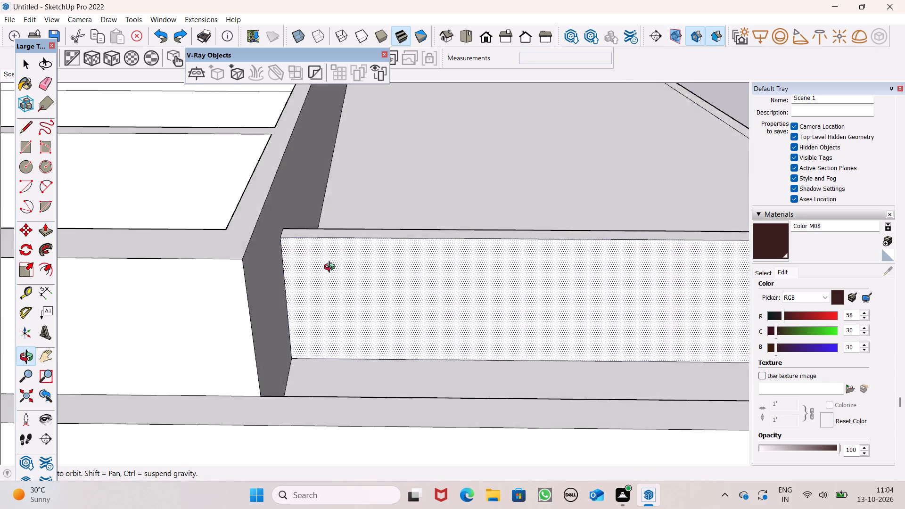
pyautogui.moveTo(331, 268); pyautogui.dragTo(337, 308, button='middle')
pyautogui.scroll(6, 269, 235)
pyautogui.moveTo(345, 259); pyautogui.dragTo(345, 249)
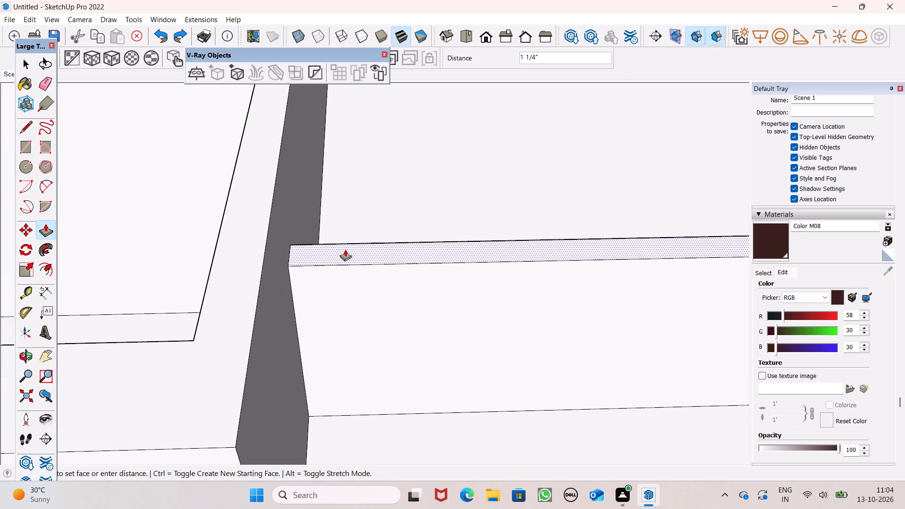
pyautogui.moveTo(345, 249); pyautogui.dragTo(347, 240)
pyautogui.press('3')
pyautogui.hotkey('shift', '"')
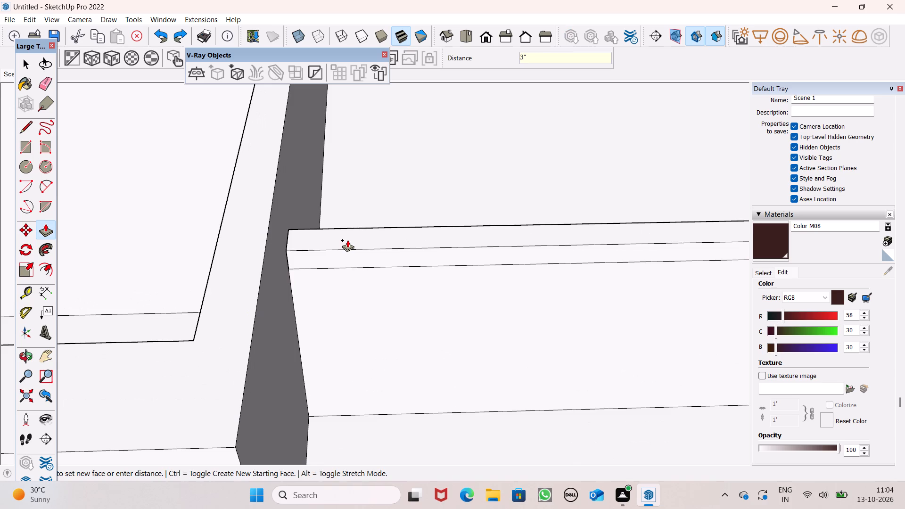
pyautogui.moveTo(347, 240); pyautogui.dragTo(347, 240)
pyautogui.press('Return')
pyautogui.scroll(-5, 345, 230)
pyautogui.scroll(-9, 331, 282)
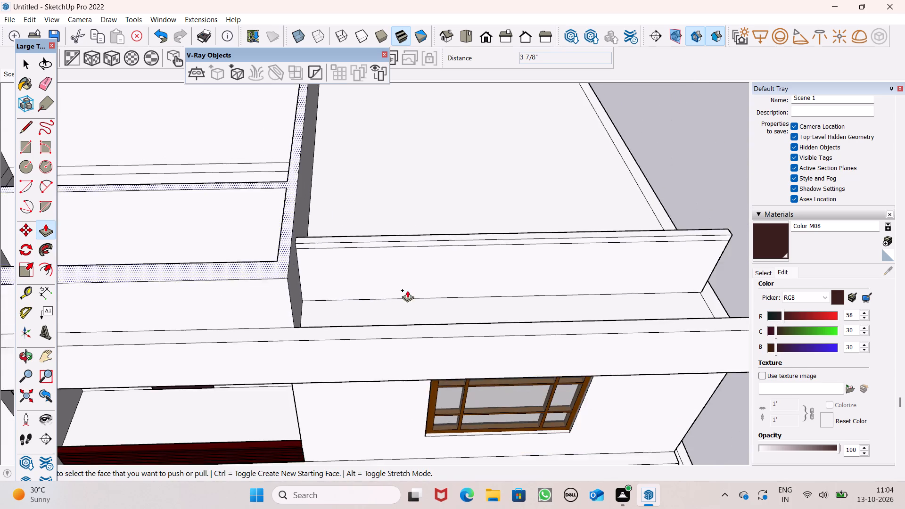
pyautogui.moveTo(408, 280); pyautogui.dragTo(365, 160, button='middle')
pyautogui.press('space')
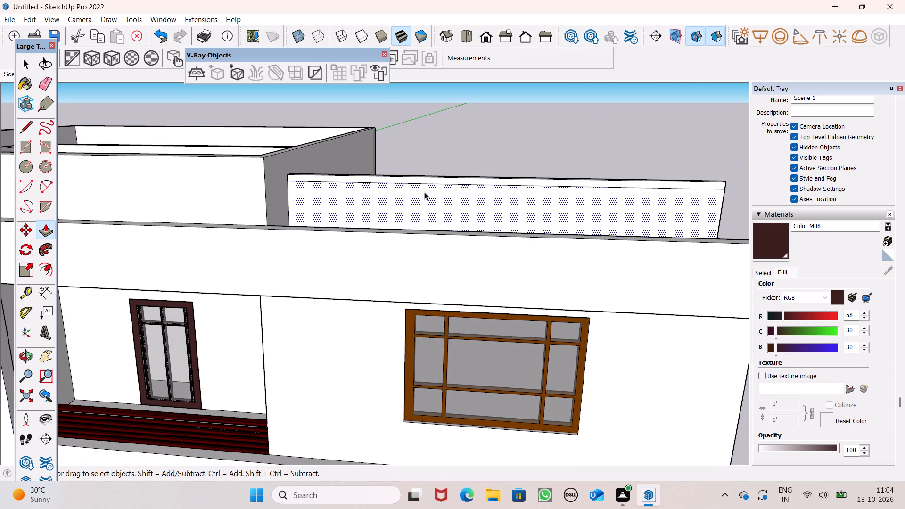
pyautogui.scroll(-2, 484, 192)
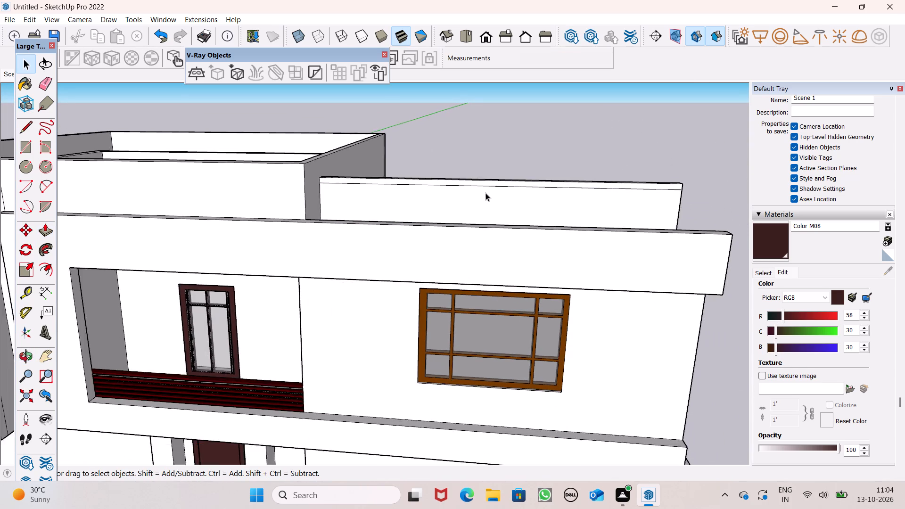
# Examine the capped roof wall and the whole house from the front and from above.
pyautogui.scroll(-1, 485, 193)
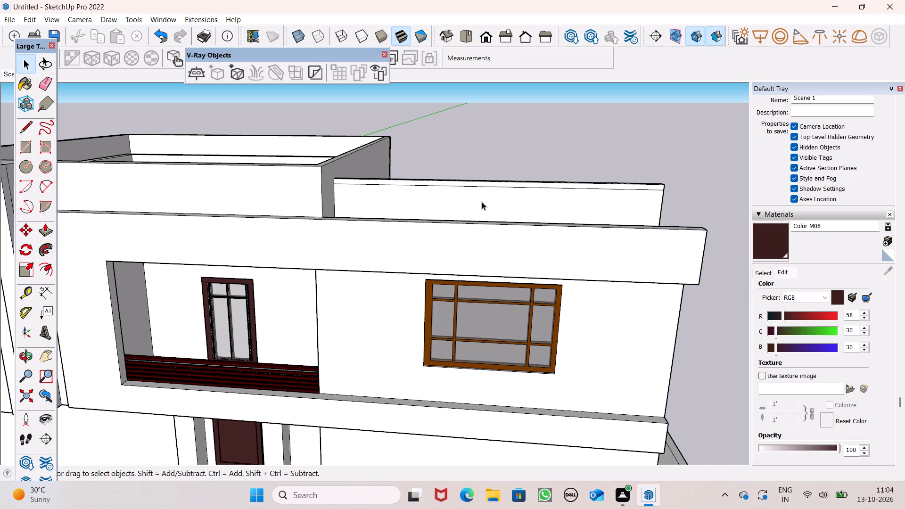
pyautogui.scroll(-4, 420, 211)
pyautogui.moveTo(436, 181); pyautogui.dragTo(443, 248, button='middle')
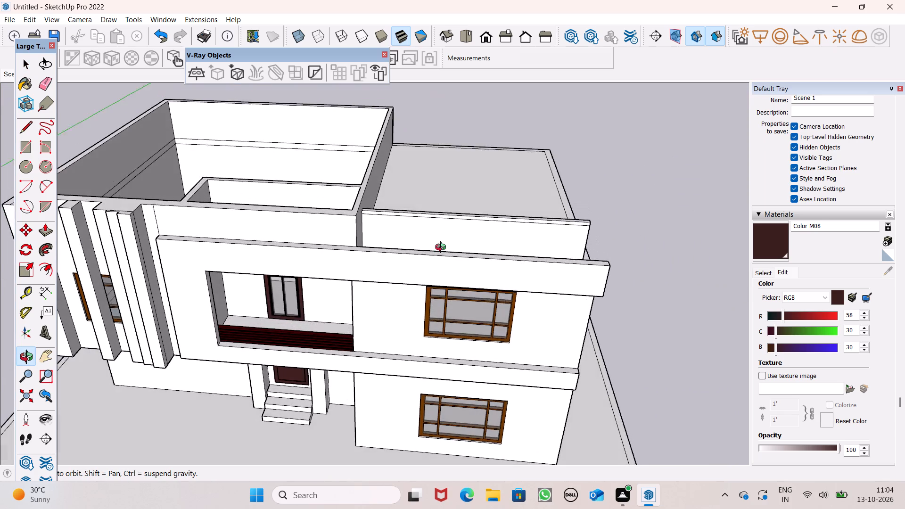
pyautogui.moveTo(443, 248); pyautogui.dragTo(448, 294, button='middle')
pyautogui.scroll(-5, 443, 217)
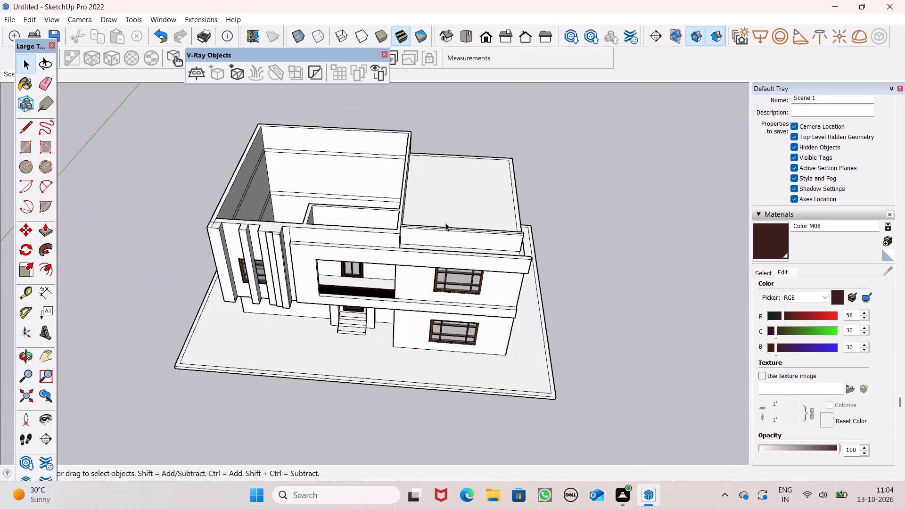
pyautogui.scroll(-8, 445, 223)
pyautogui.scroll(1, 418, 205)
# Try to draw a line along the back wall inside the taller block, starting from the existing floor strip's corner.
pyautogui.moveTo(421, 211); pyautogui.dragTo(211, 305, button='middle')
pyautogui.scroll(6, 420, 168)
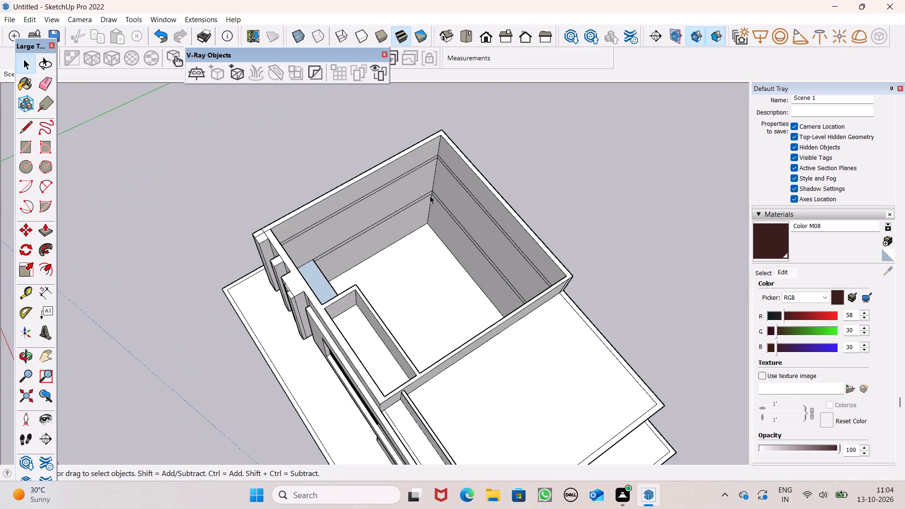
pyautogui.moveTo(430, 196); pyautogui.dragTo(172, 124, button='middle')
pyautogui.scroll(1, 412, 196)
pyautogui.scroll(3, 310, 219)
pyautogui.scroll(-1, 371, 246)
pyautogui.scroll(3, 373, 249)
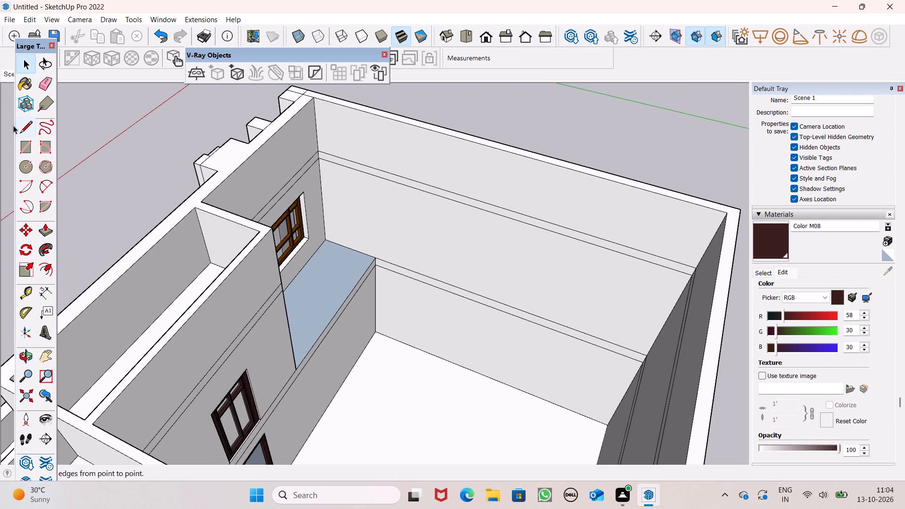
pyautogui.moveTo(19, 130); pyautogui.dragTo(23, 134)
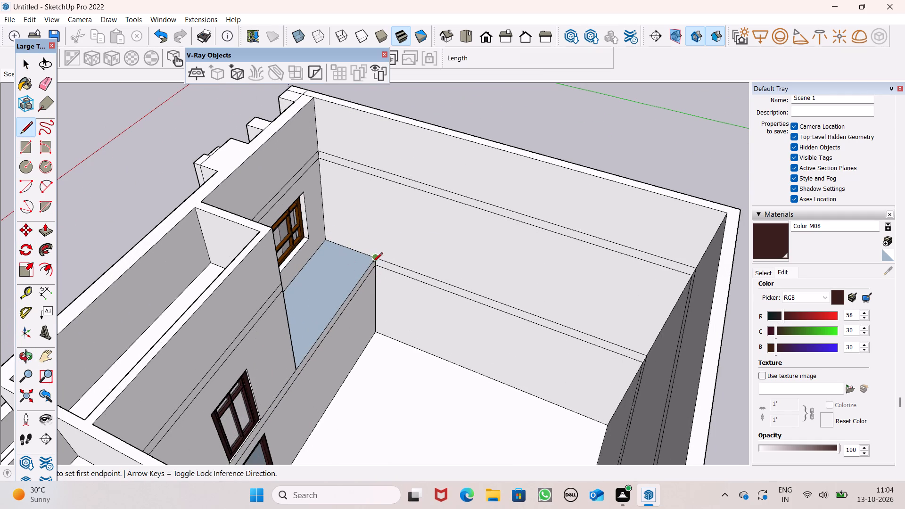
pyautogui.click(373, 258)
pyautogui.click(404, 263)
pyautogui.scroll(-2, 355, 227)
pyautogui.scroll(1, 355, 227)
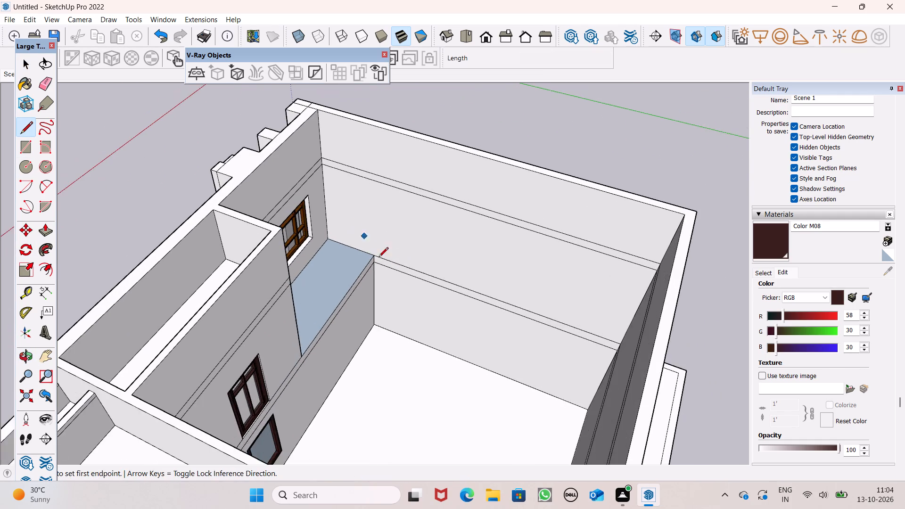
# Draw a rectangle about 30' 2 3/8" by 25' 8 11/16" from the floor strip's corner, closing the taller block's upper-storey floor opening.
pyautogui.moveTo(417, 291); pyautogui.dragTo(489, 334, button='middle')
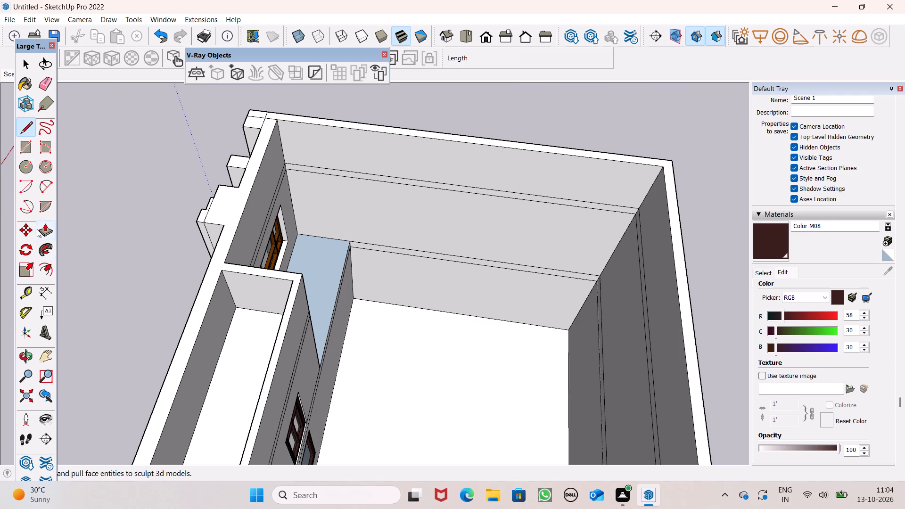
pyautogui.click(33, 151)
pyautogui.click(353, 239)
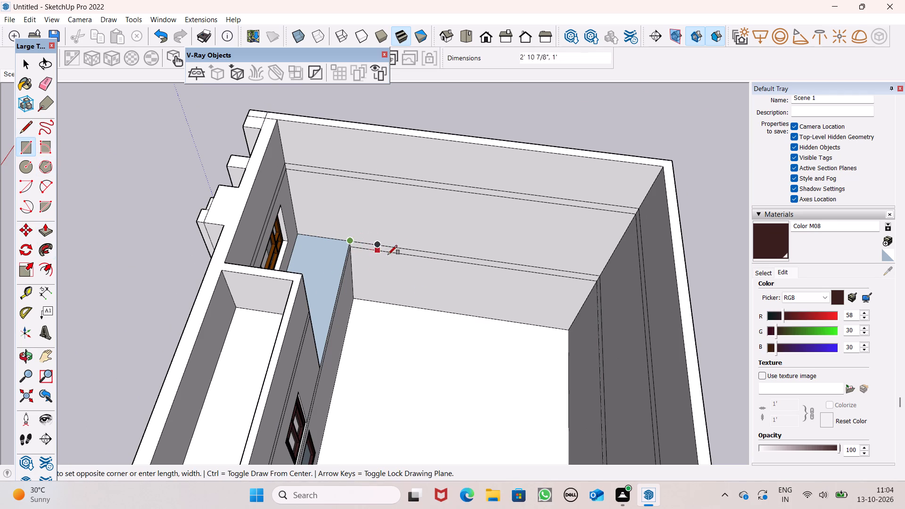
pyautogui.scroll(-6, 536, 267)
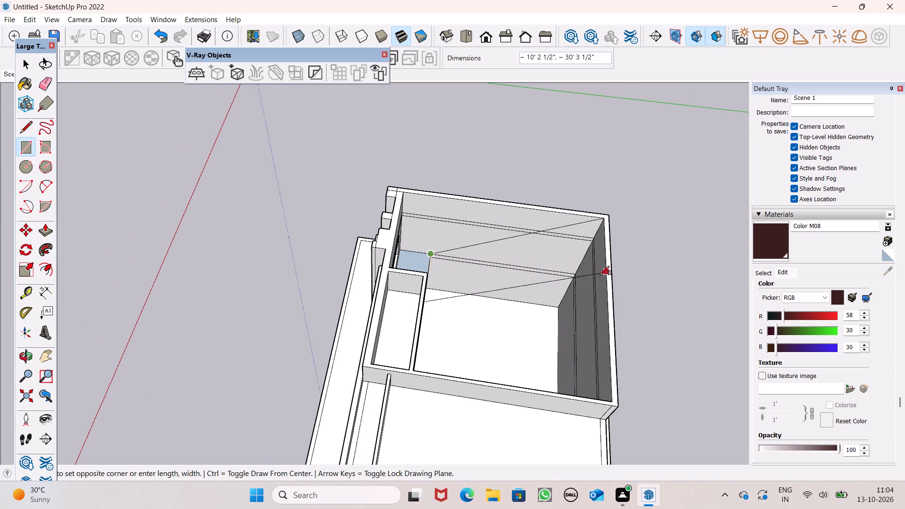
pyautogui.scroll(11, 573, 282)
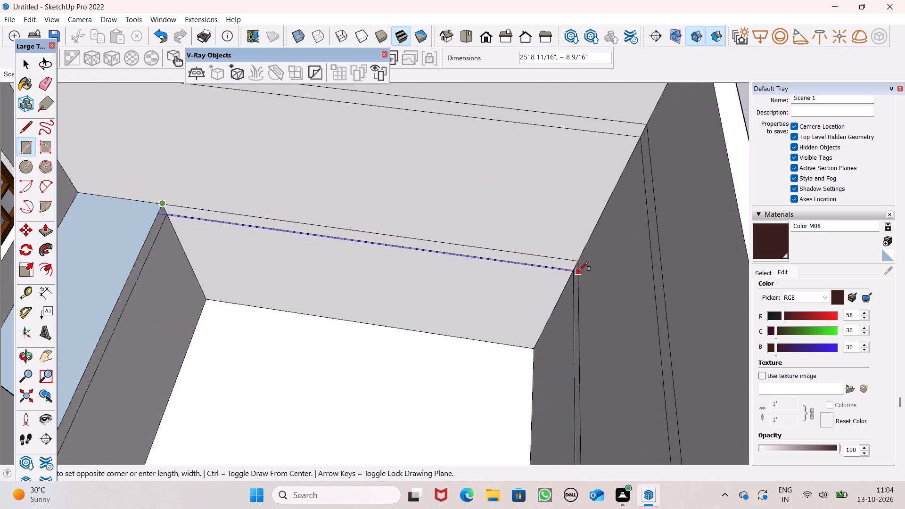
pyautogui.click(576, 262)
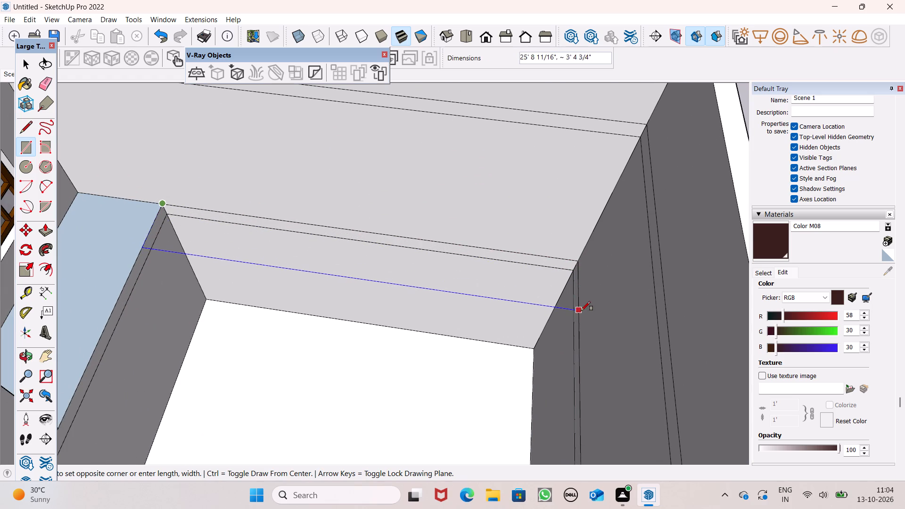
pyautogui.scroll(-9, 586, 296)
pyautogui.scroll(-4, 579, 250)
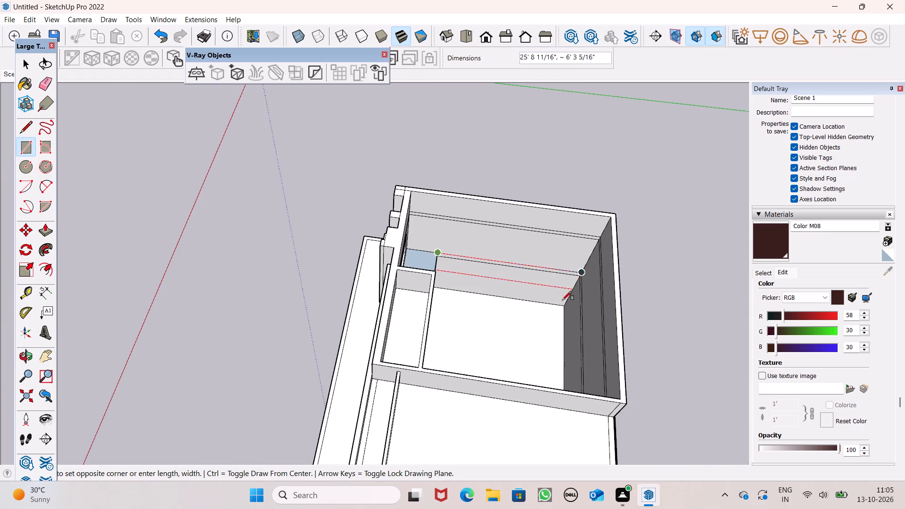
pyautogui.moveTo(579, 383); pyautogui.dragTo(593, 452, button='middle')
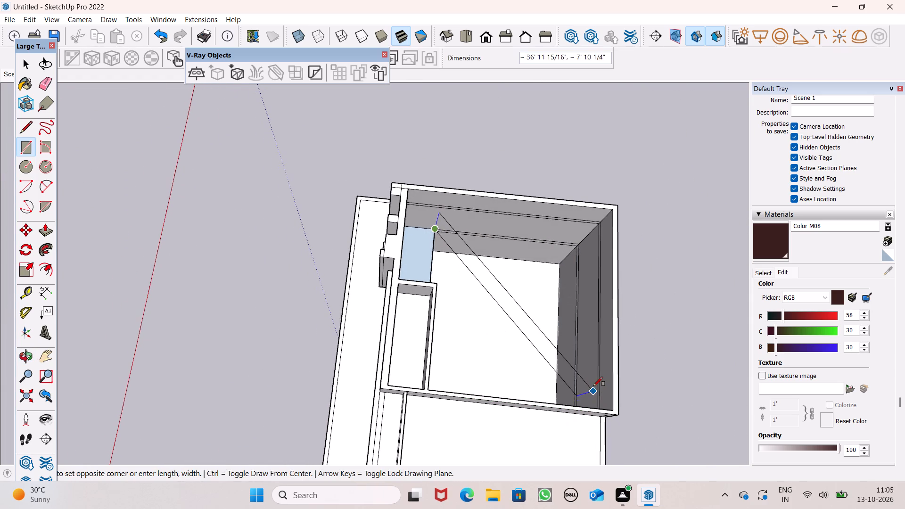
pyautogui.scroll(7, 593, 386)
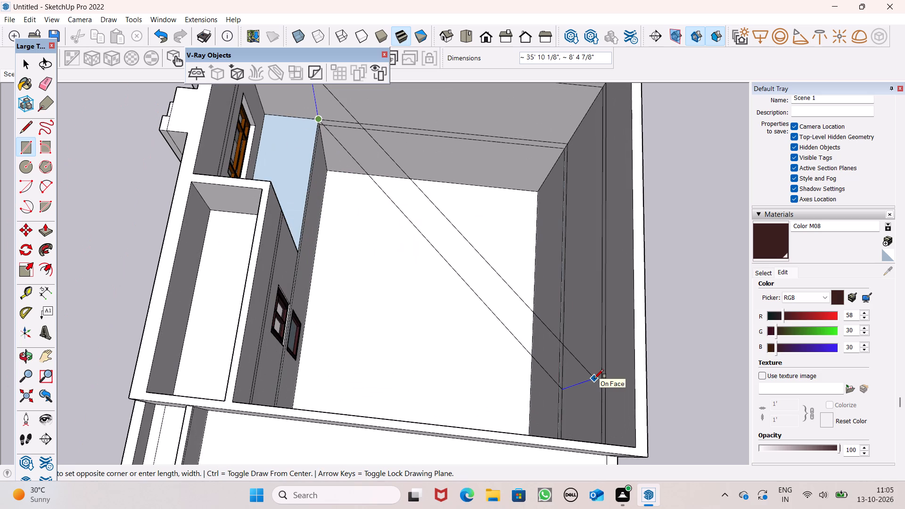
pyautogui.scroll(1, 569, 394)
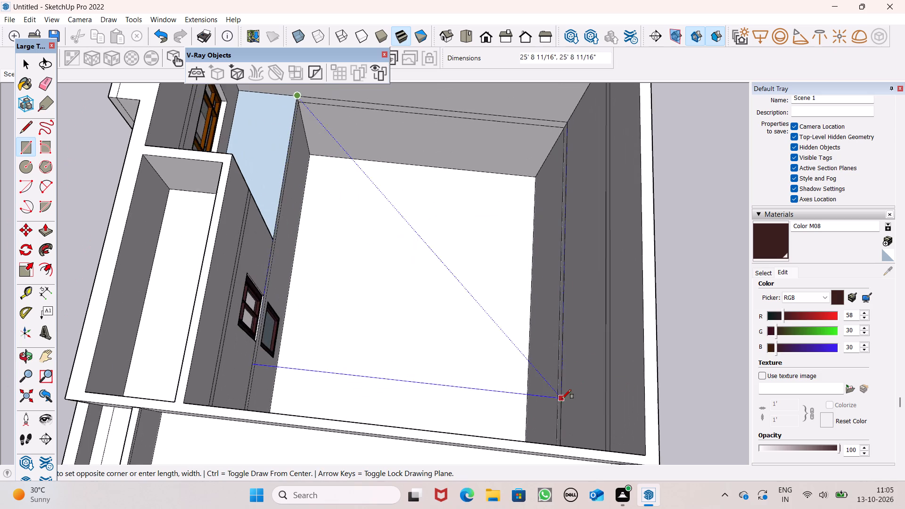
pyautogui.scroll(6, 562, 399)
pyautogui.scroll(-4, 586, 373)
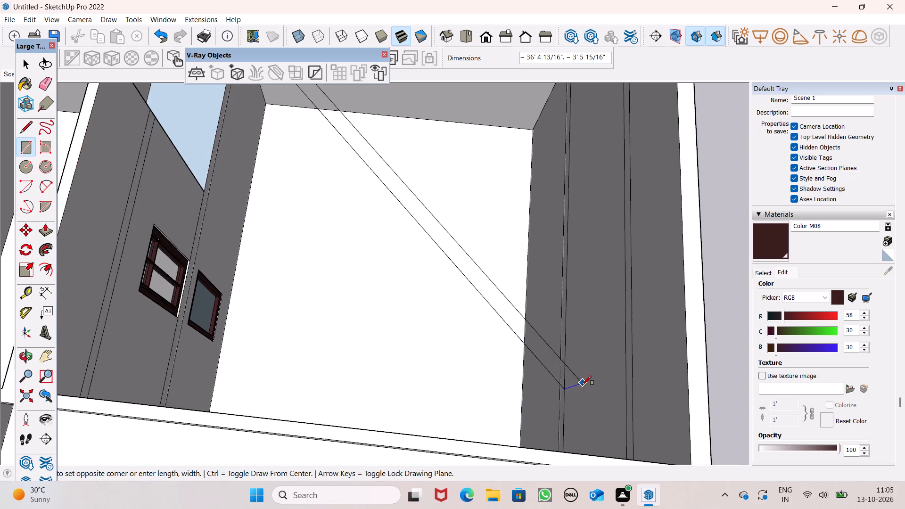
pyautogui.moveTo(582, 386); pyautogui.dragTo(589, 452, button='middle')
pyautogui.scroll(5, 570, 455)
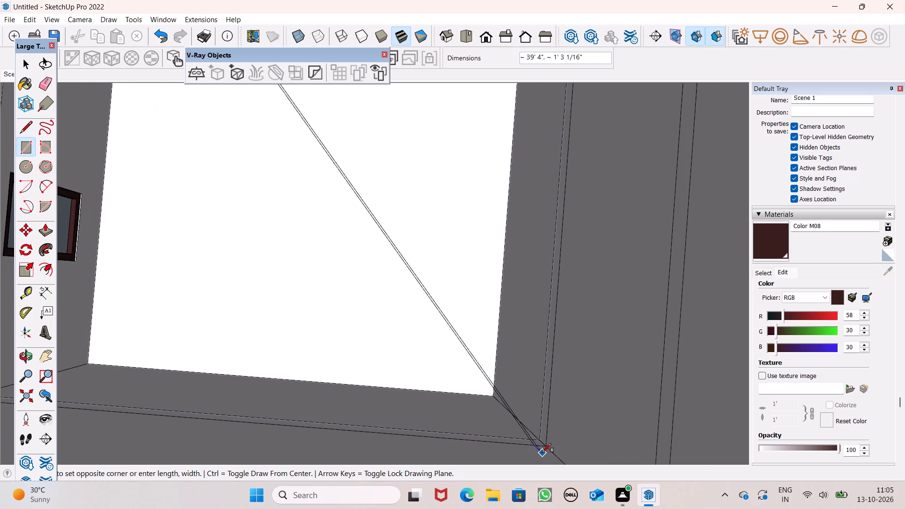
pyautogui.click(548, 446)
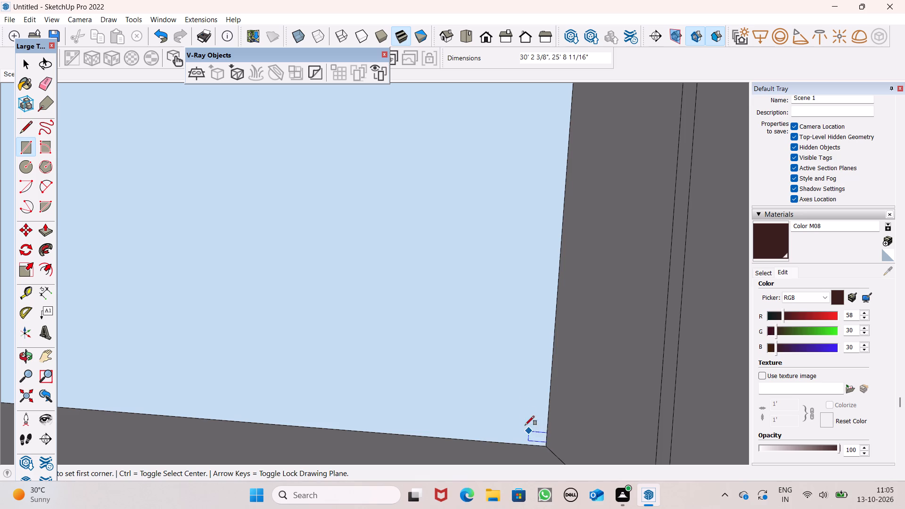
pyautogui.scroll(-10, 525, 394)
pyautogui.press('space')
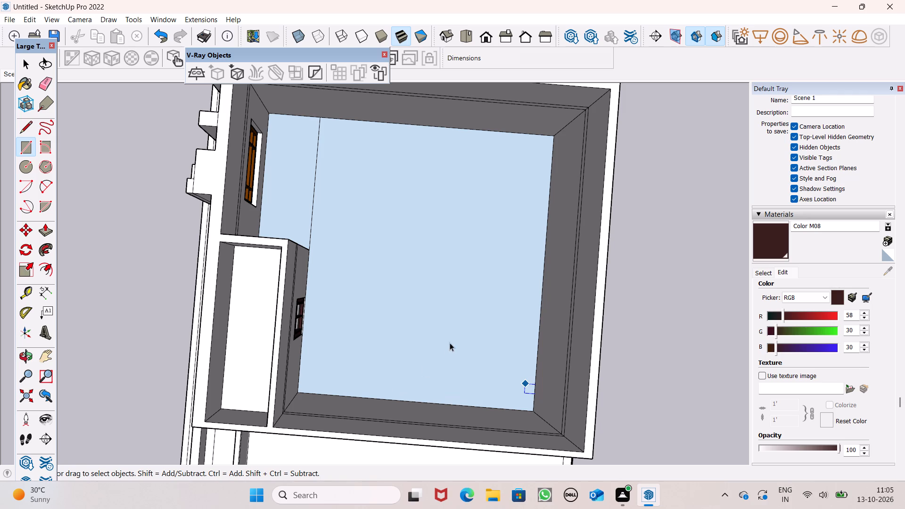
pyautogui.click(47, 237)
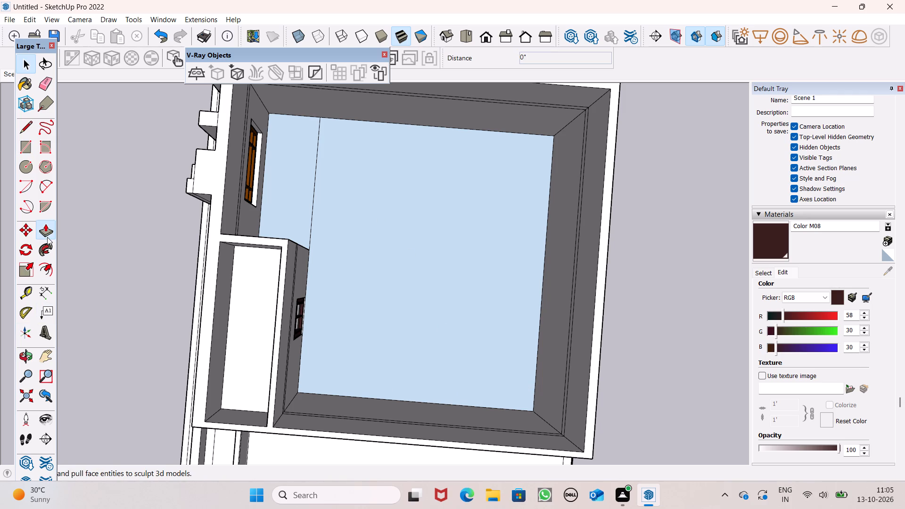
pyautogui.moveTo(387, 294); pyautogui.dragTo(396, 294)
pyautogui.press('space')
# Push/Pull the new floor rectangle and the adjoining narrow floor strip by 4" each.
pyautogui.moveTo(418, 333); pyautogui.dragTo(418, 162, button='middle')
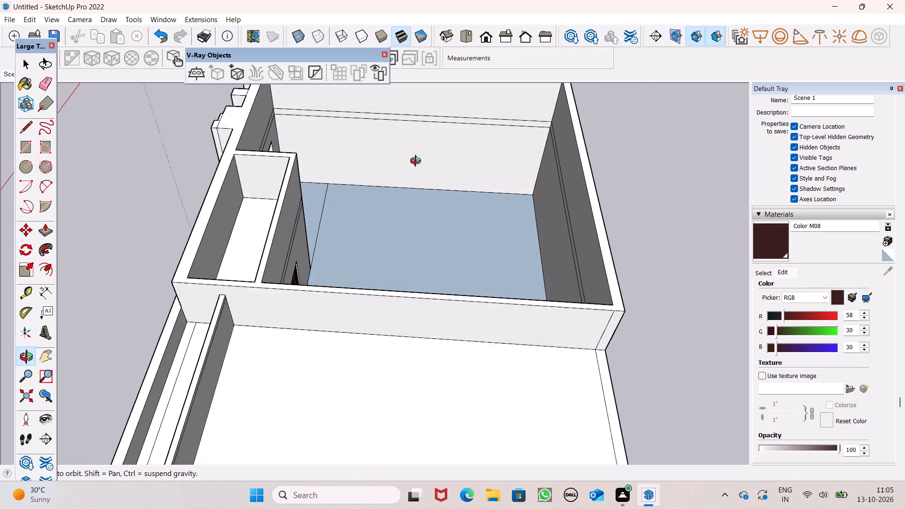
pyautogui.moveTo(418, 162); pyautogui.dragTo(424, 150, button='middle')
pyautogui.click(40, 229)
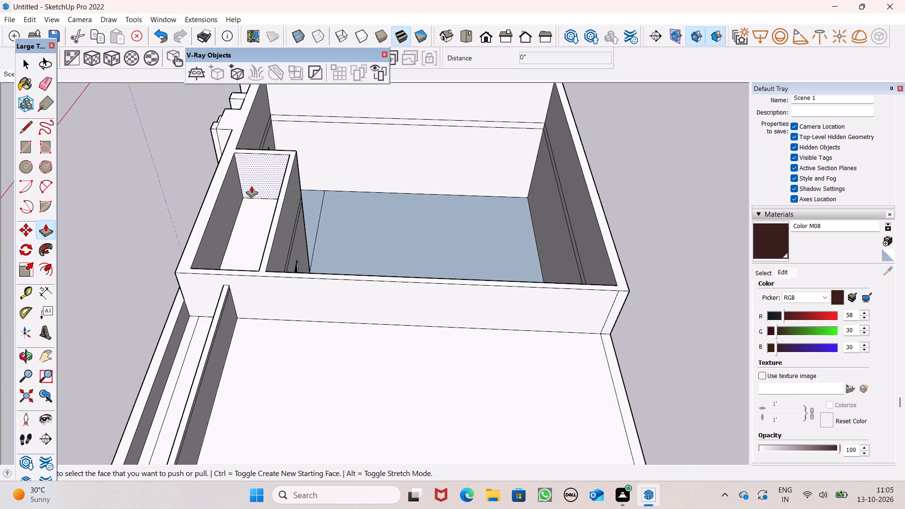
pyautogui.scroll(5, 294, 187)
pyautogui.moveTo(365, 238); pyautogui.dragTo(368, 242)
pyautogui.write('4"')
pyautogui.press('Return')
pyautogui.moveTo(286, 200); pyautogui.dragTo(287, 210)
pyautogui.press('4')
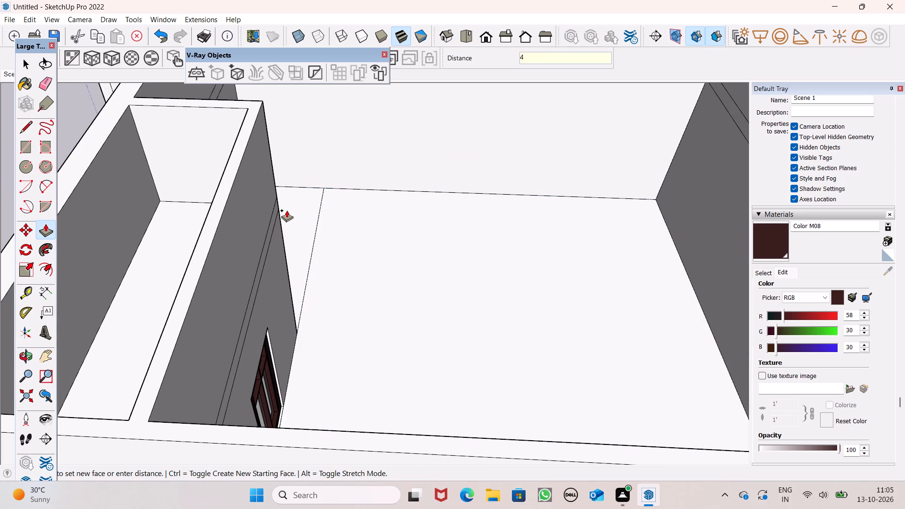
pyautogui.moveTo(287, 210); pyautogui.dragTo(288, 211)
pyautogui.hotkey('shift', '"')
pyautogui.press('Return')
# Examine the whole house from the front and side, and the taller block's open interior from above.
pyautogui.scroll(-5, 386, 244)
pyautogui.moveTo(403, 298); pyautogui.dragTo(856, 108, button='middle')
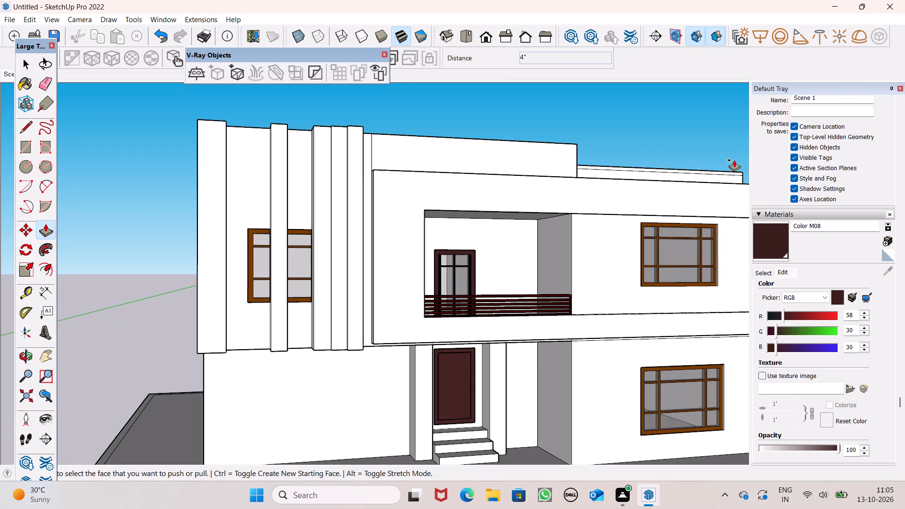
pyautogui.scroll(-2, 670, 183)
pyautogui.moveTo(566, 233); pyautogui.dragTo(469, 243, button='middle')
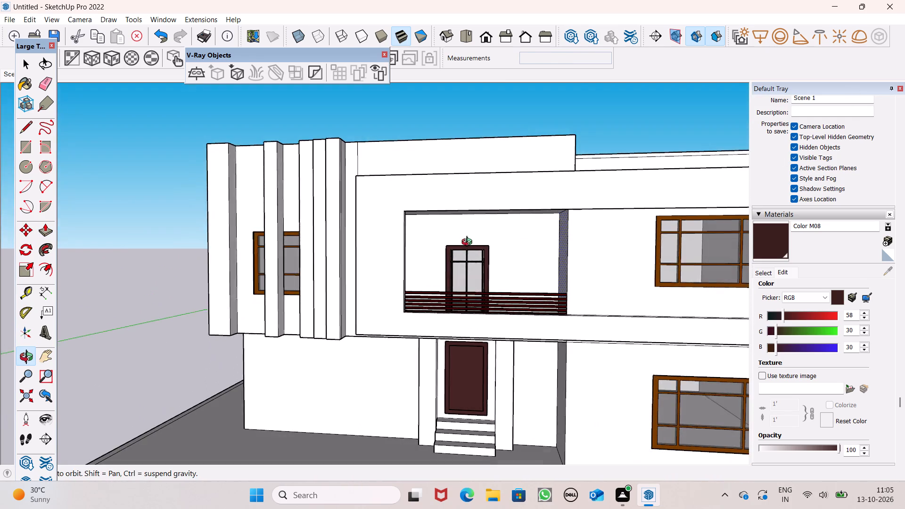
pyautogui.moveTo(469, 243); pyautogui.dragTo(470, 249, button='middle')
pyautogui.scroll(-6, 470, 266)
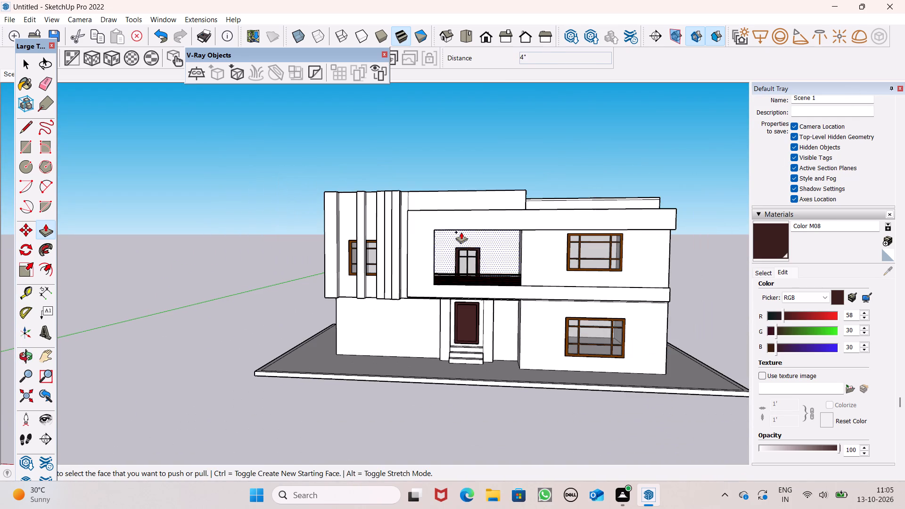
pyautogui.press('space')
pyautogui.moveTo(461, 237); pyautogui.dragTo(556, 208, button='middle')
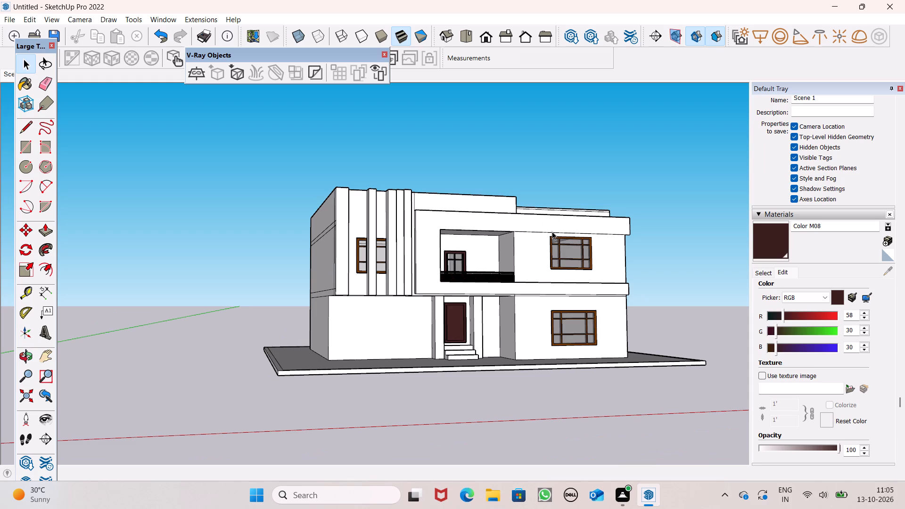
pyautogui.scroll(-1, 488, 269)
pyautogui.scroll(-2, 393, 245)
pyautogui.moveTo(385, 233); pyautogui.dragTo(345, 308, button='middle')
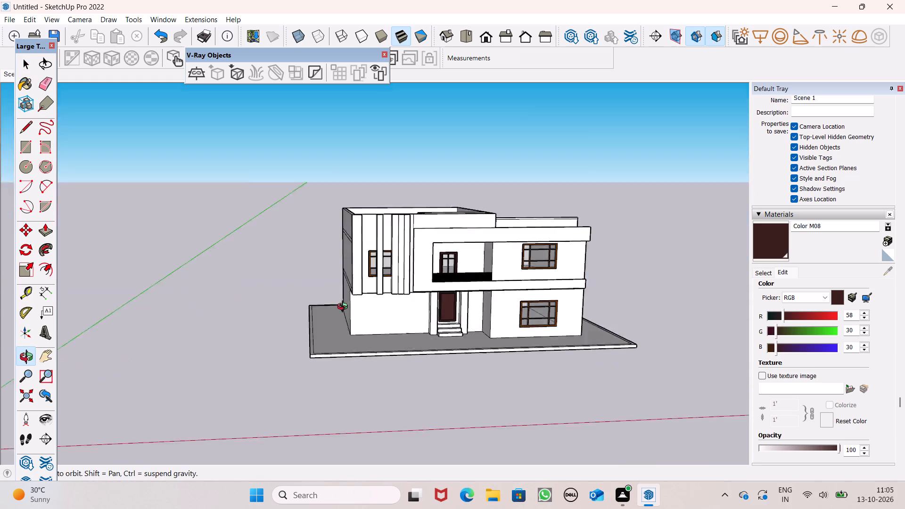
pyautogui.moveTo(345, 308); pyautogui.dragTo(266, 465, button='middle')
pyautogui.scroll(6, 396, 177)
pyautogui.scroll(-2, 402, 250)
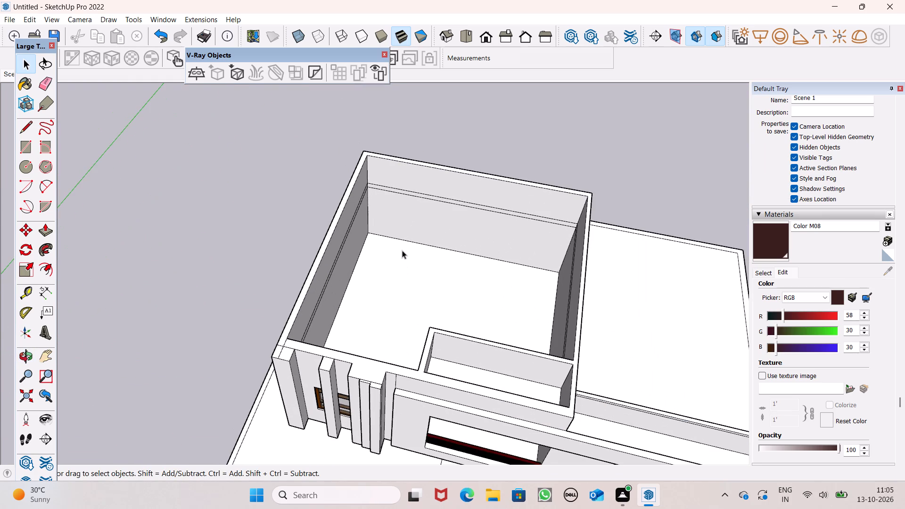
# Push/Pull the top of the single narrow fin over the taller block's front window upward about 6' 8 1/2".
pyautogui.moveTo(457, 300); pyautogui.dragTo(487, 261, button='middle')
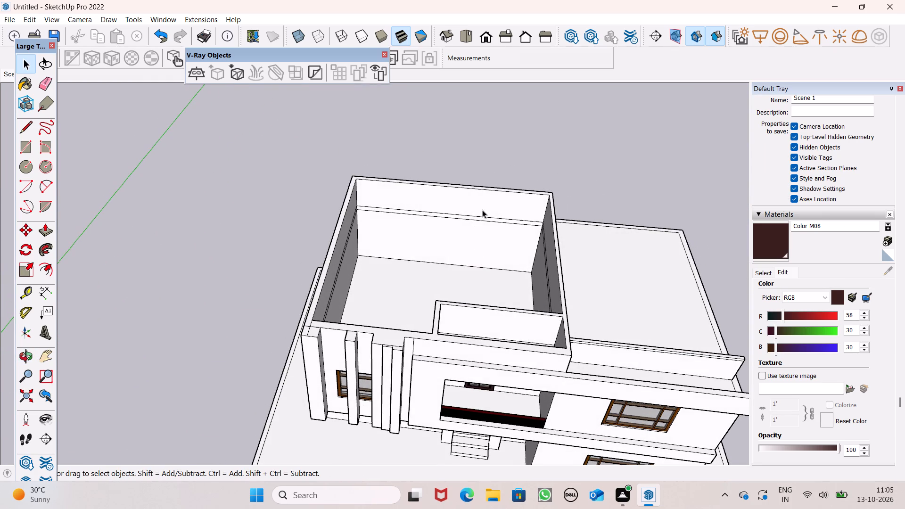
pyautogui.moveTo(491, 260); pyautogui.dragTo(502, 205, button='middle')
pyautogui.scroll(4, 421, 268)
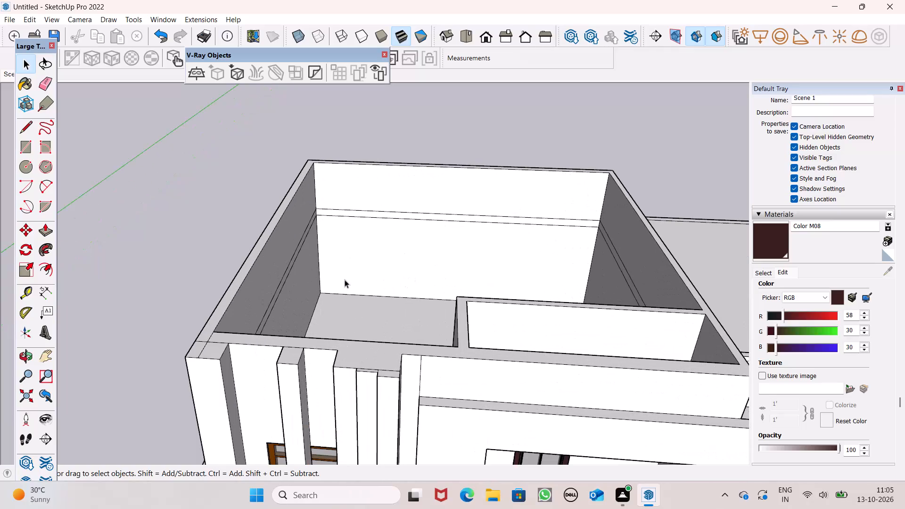
pyautogui.click(49, 226)
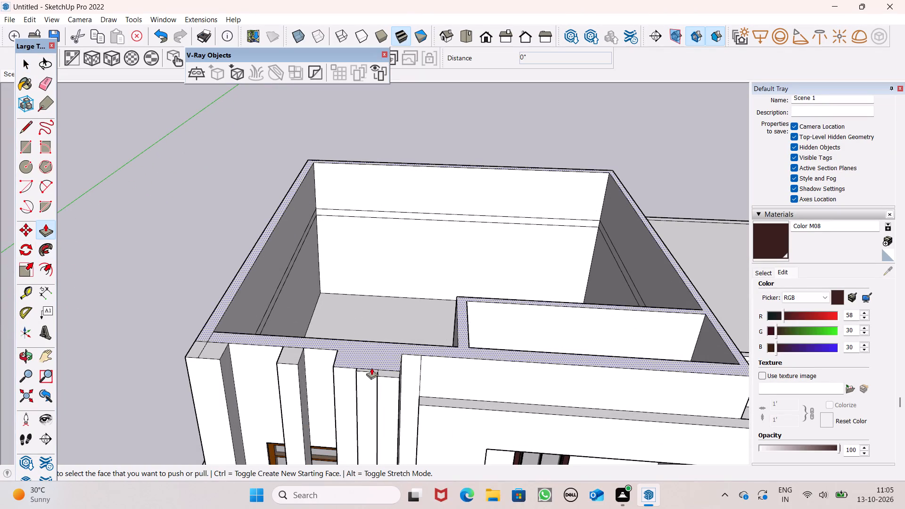
pyautogui.moveTo(294, 353); pyautogui.dragTo(295, 248)
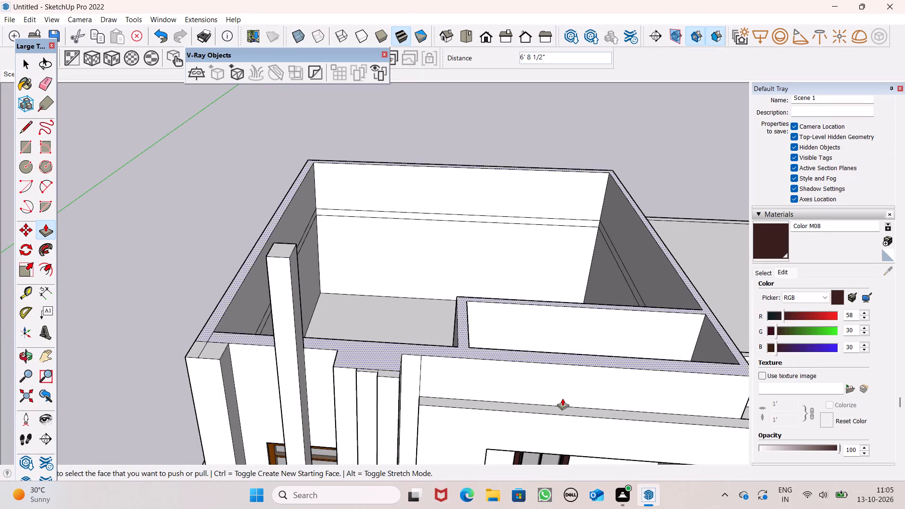
pyautogui.moveTo(571, 350); pyautogui.dragTo(573, 257, button='middle')
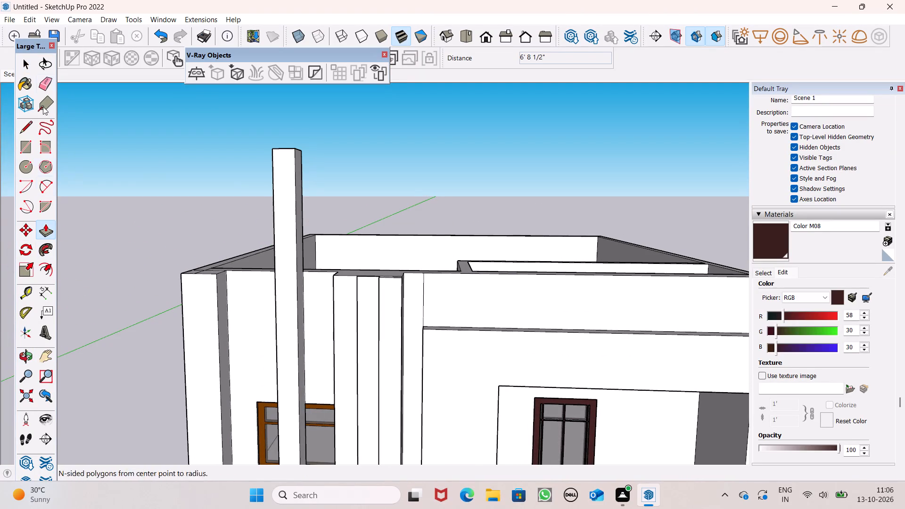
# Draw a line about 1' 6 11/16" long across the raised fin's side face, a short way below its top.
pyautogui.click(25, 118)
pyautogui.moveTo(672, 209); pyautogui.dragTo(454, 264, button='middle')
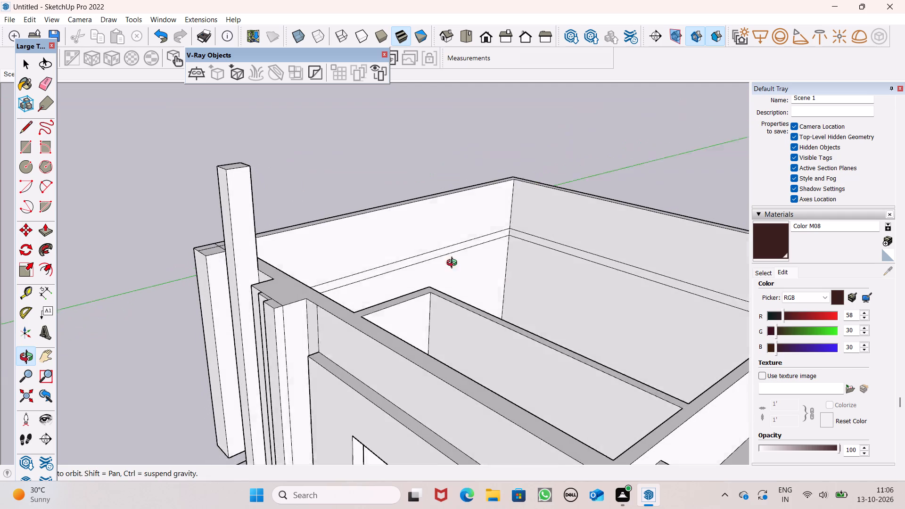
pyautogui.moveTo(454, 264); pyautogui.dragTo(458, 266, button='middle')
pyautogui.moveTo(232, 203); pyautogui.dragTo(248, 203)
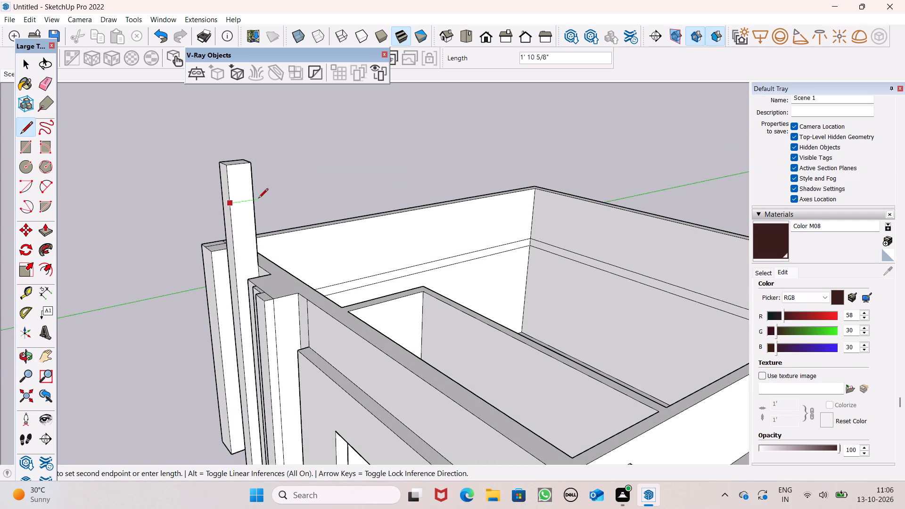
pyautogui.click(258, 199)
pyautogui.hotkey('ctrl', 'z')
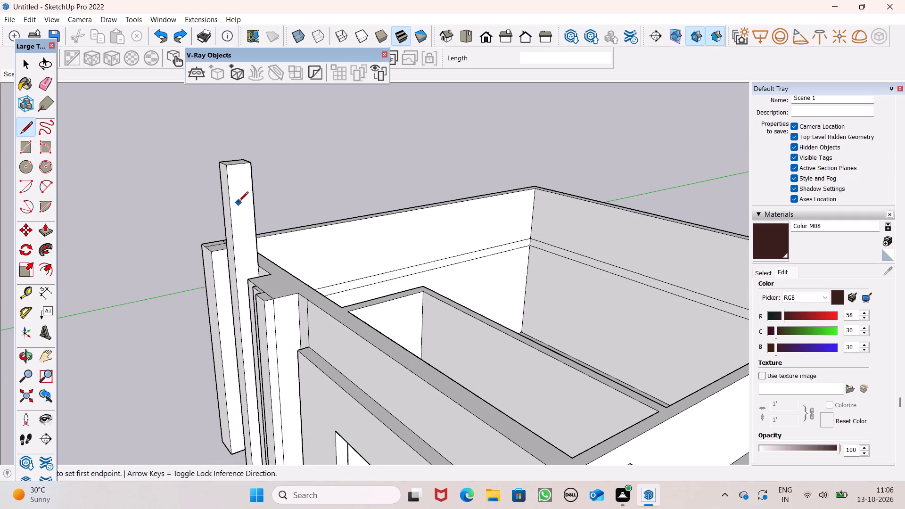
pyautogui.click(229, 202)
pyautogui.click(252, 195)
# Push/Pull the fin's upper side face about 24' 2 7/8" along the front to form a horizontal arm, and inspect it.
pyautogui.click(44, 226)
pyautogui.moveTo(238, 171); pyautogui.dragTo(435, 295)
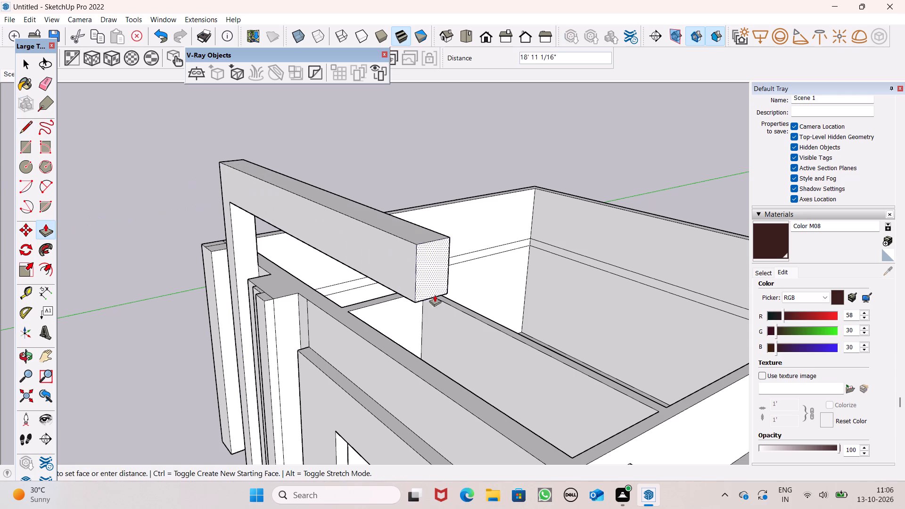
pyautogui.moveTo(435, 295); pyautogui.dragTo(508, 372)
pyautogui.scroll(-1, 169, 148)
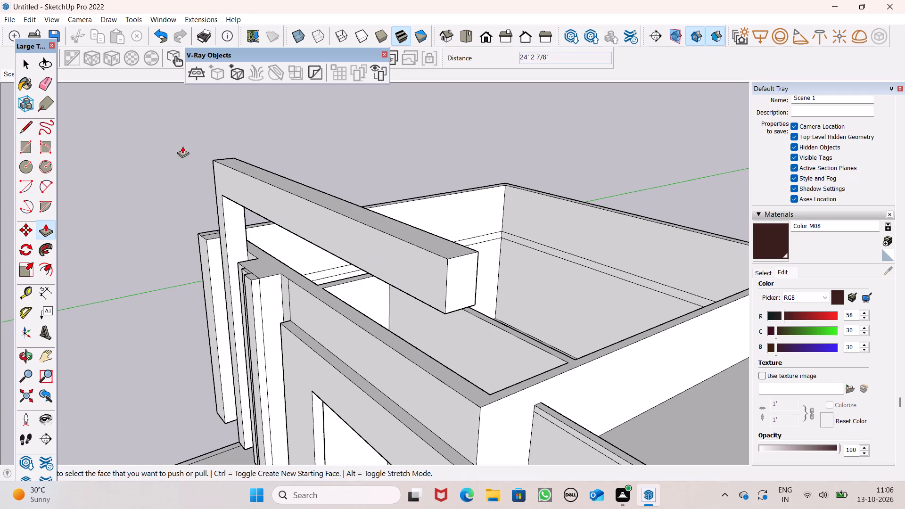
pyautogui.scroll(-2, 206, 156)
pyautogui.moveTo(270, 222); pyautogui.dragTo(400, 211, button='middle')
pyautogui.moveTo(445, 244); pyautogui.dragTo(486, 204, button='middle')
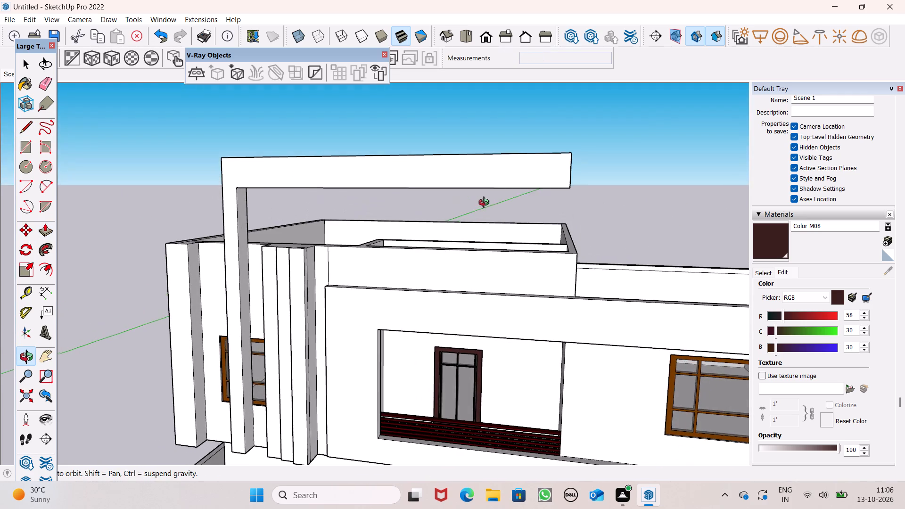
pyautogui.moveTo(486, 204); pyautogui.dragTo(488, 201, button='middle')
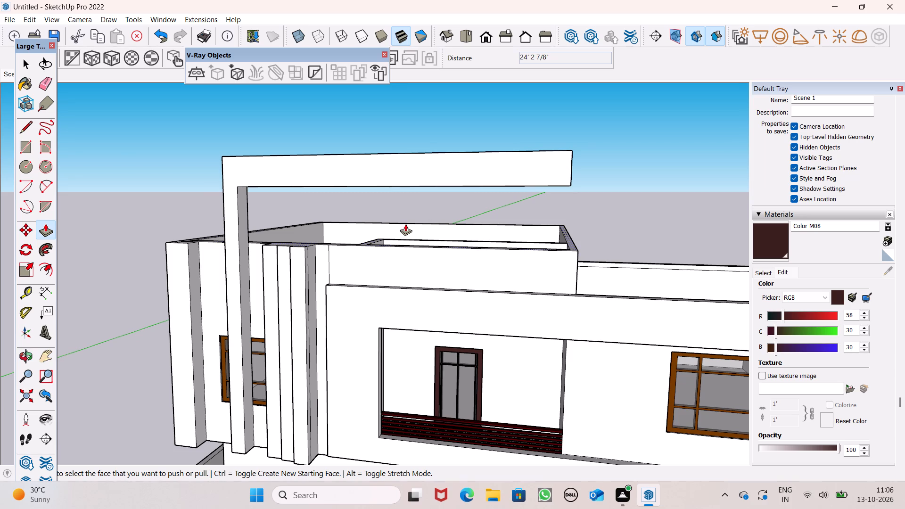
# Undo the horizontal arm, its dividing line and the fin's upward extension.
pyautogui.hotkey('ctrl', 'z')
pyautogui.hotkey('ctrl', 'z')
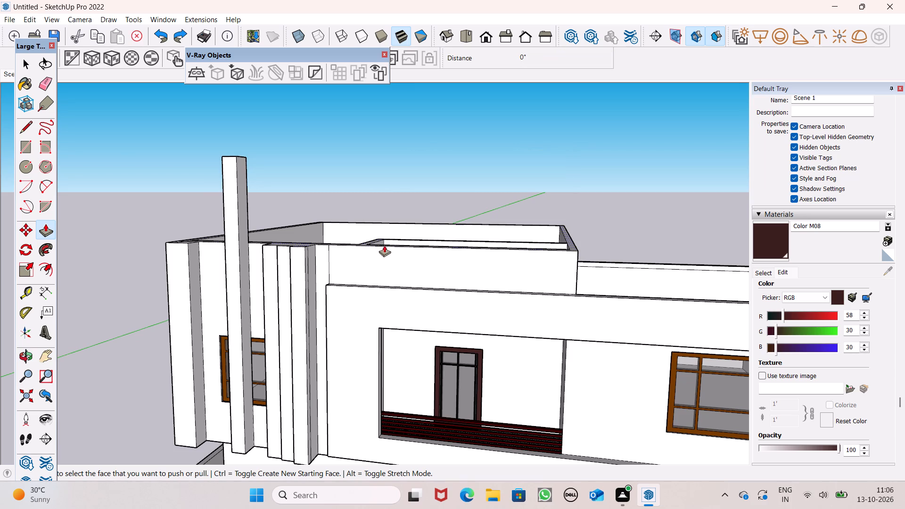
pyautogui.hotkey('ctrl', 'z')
# Push/Pull the top of the single narrow fin over the taller block's front window upward about 3' 9 1/8".
pyautogui.moveTo(323, 246); pyautogui.dragTo(396, 400, button='middle')
pyautogui.scroll(5, 191, 287)
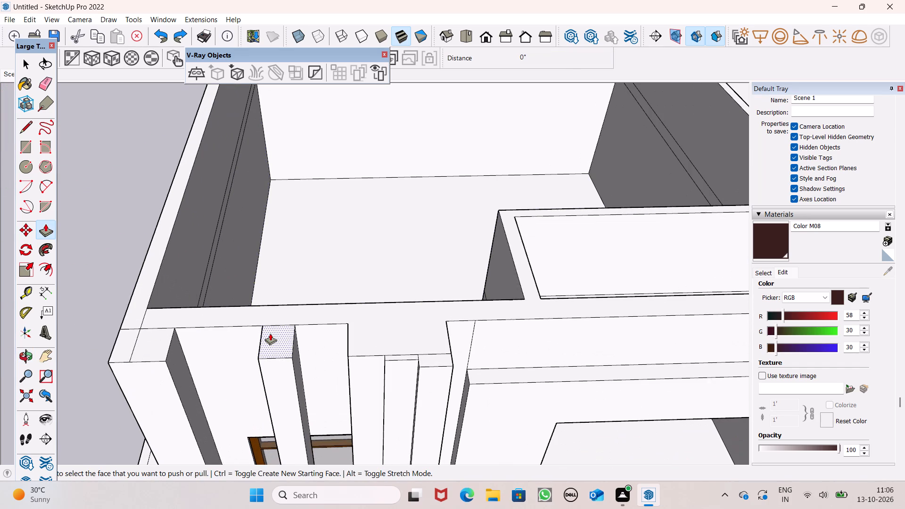
pyautogui.moveTo(270, 333); pyautogui.dragTo(247, 260)
# Draw a level line about 1' 6 11/16" long across the raised fin's side face, above the roof wall.
pyautogui.moveTo(464, 340); pyautogui.dragTo(449, 295, button='middle')
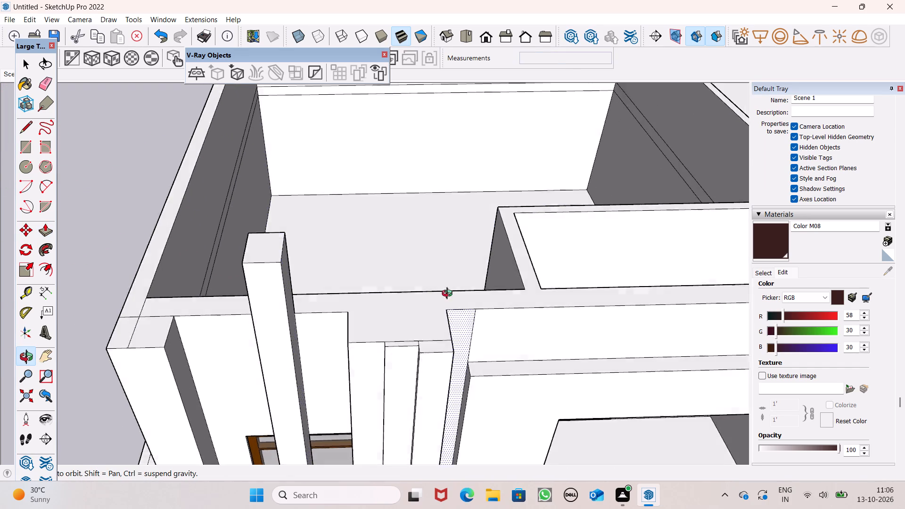
pyautogui.moveTo(449, 295); pyautogui.dragTo(325, 192, button='middle')
pyautogui.scroll(1, 210, 115)
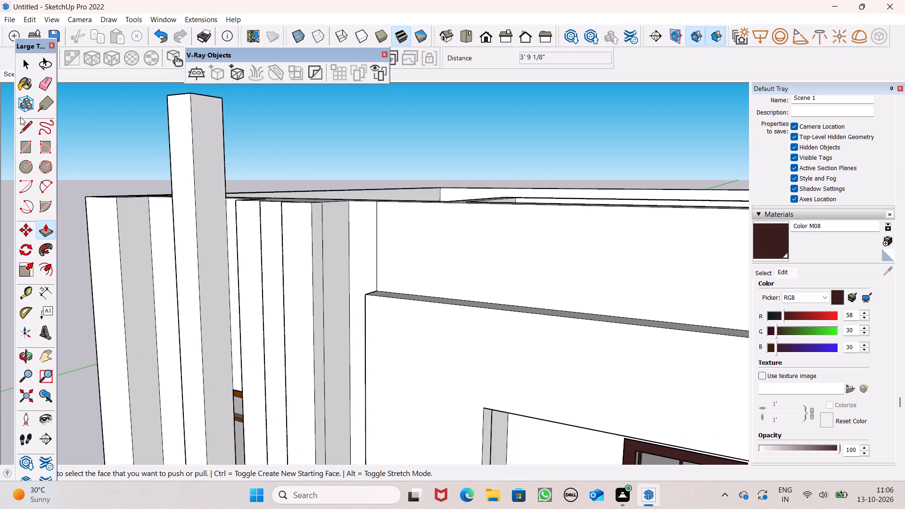
pyautogui.click(23, 128)
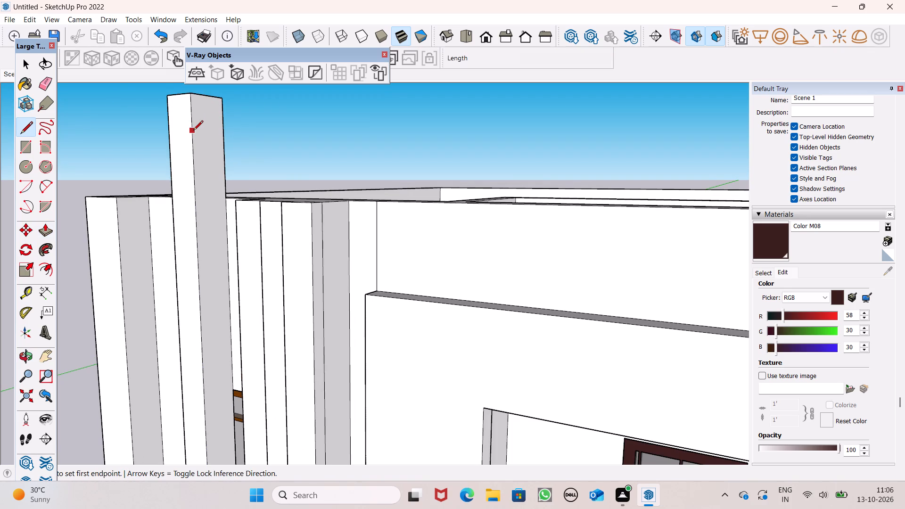
pyautogui.click(193, 131)
pyautogui.click(227, 127)
pyautogui.hotkey('ctrl', 'z')
pyautogui.click(192, 138)
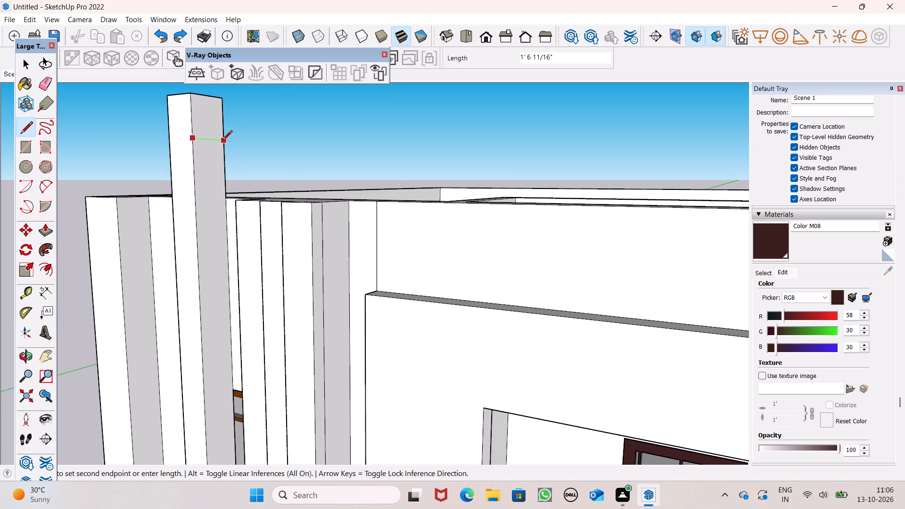
pyautogui.click(222, 141)
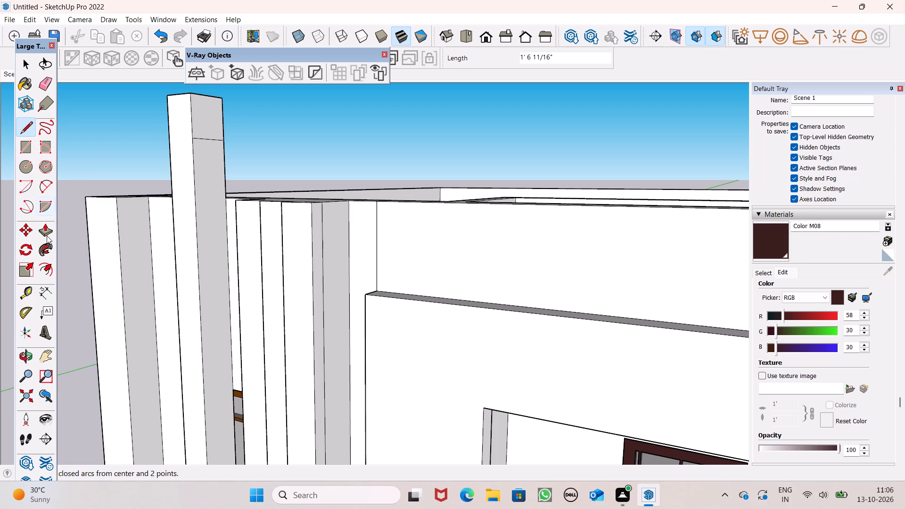
# Push/Pull the fin's upper side face about 13' 2 9/16" along the front to form a horizontal arm over the neighbouring fins.
pyautogui.click(47, 233)
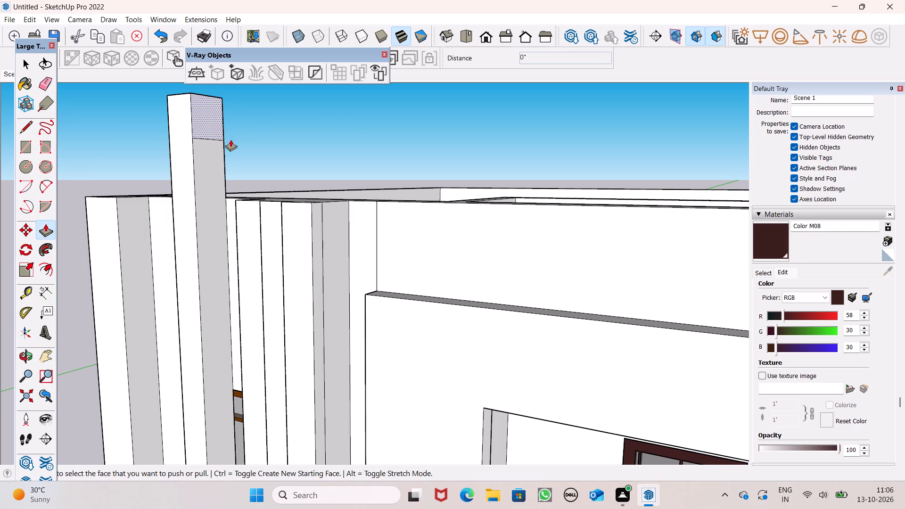
pyautogui.scroll(-2, 206, 138)
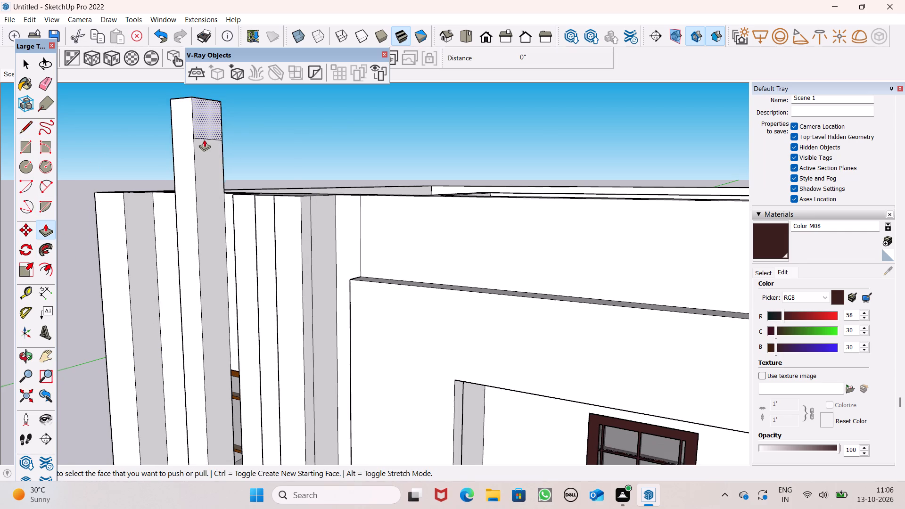
pyautogui.scroll(-6, 204, 136)
pyautogui.scroll(-6, 254, 123)
pyautogui.moveTo(335, 157); pyautogui.dragTo(283, 247, button='middle')
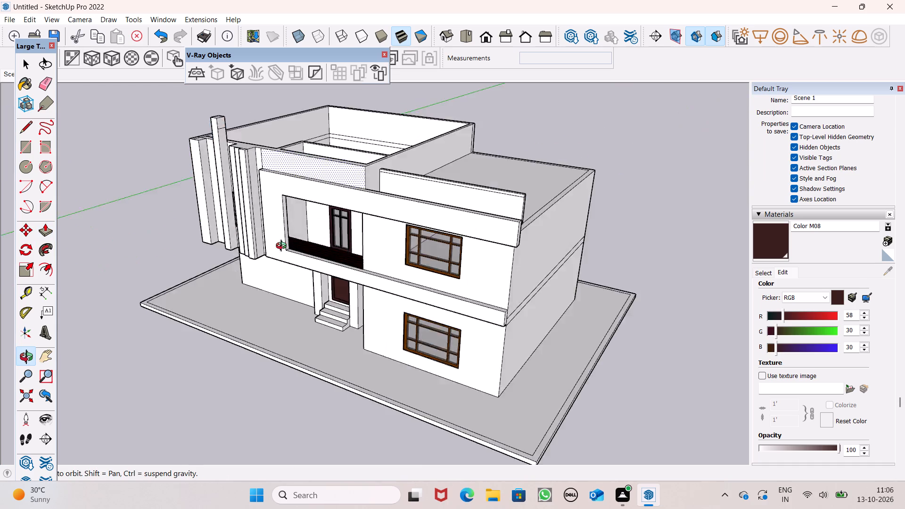
pyautogui.moveTo(283, 247); pyautogui.dragTo(167, 258, button='middle')
pyautogui.scroll(9, 250, 122)
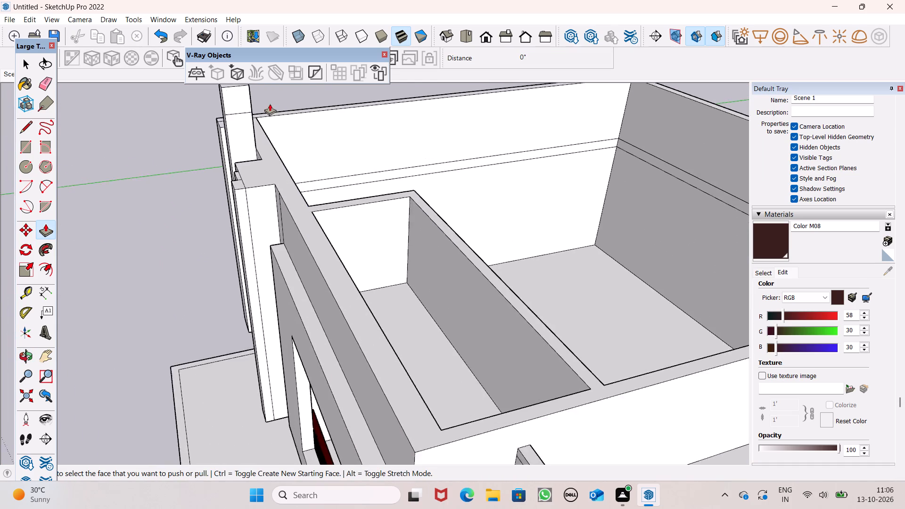
pyautogui.scroll(2, 270, 104)
pyautogui.scroll(-4, 248, 119)
pyautogui.moveTo(231, 115); pyautogui.dragTo(247, 143)
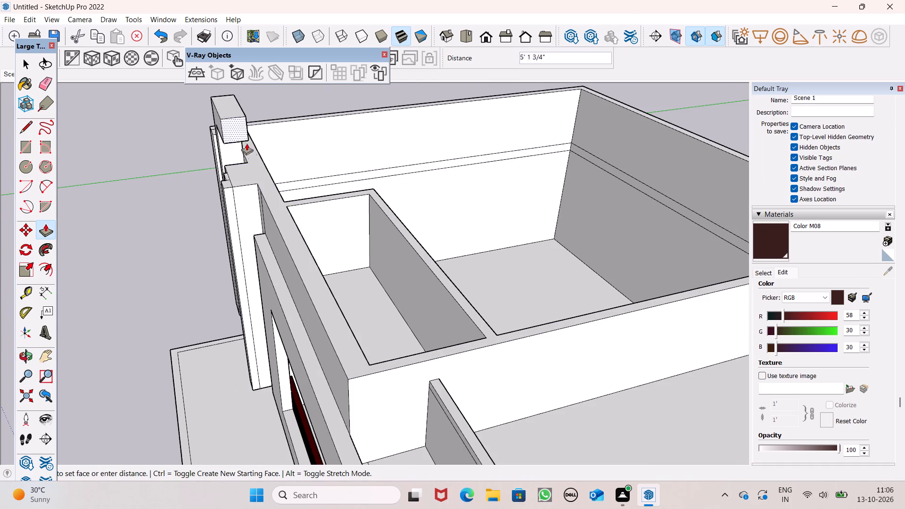
pyautogui.moveTo(247, 143); pyautogui.dragTo(273, 190)
# Push/Pull the end of the fin's horizontal arm back about 6' 3 13/16" to shorten it.
pyautogui.moveTo(297, 227); pyautogui.dragTo(486, 183, button='middle')
pyautogui.moveTo(497, 184); pyautogui.dragTo(502, 186, button='middle')
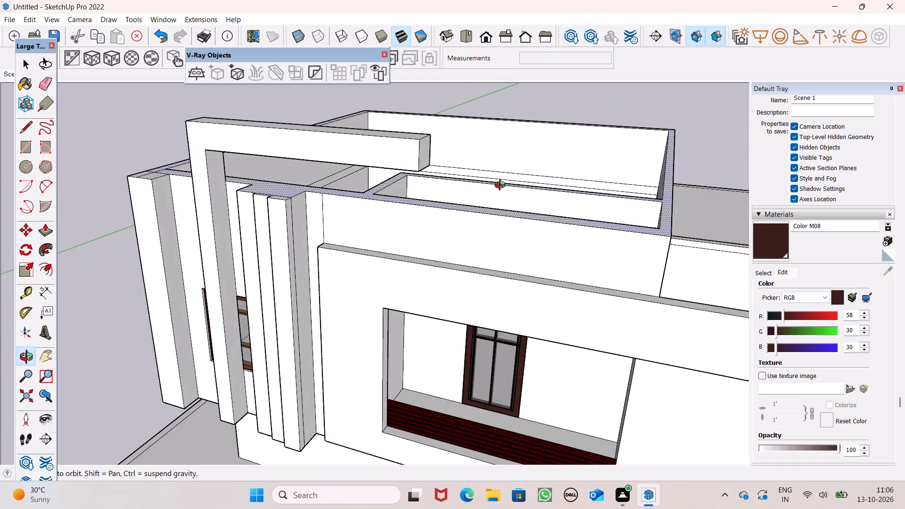
pyautogui.moveTo(502, 186); pyautogui.dragTo(519, 157, button='middle')
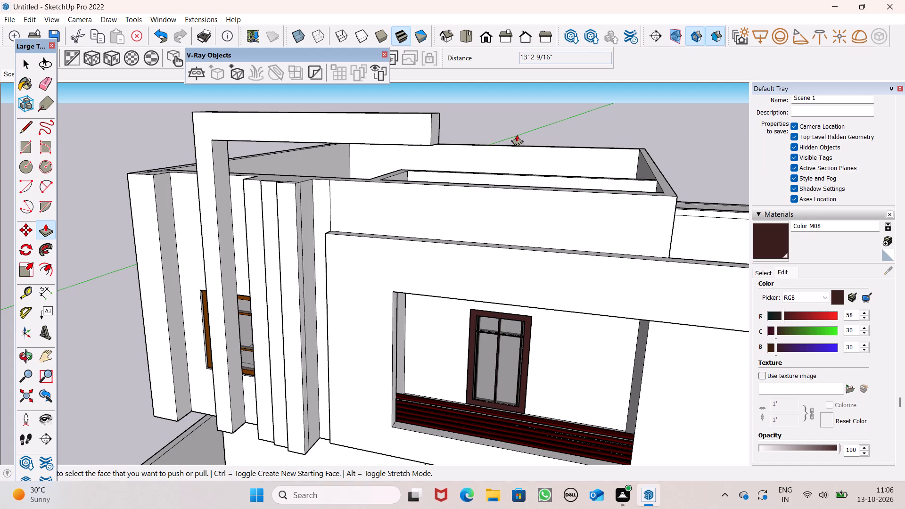
pyautogui.scroll(-1, 505, 122)
pyautogui.moveTo(540, 109); pyautogui.dragTo(591, 109, button='middle')
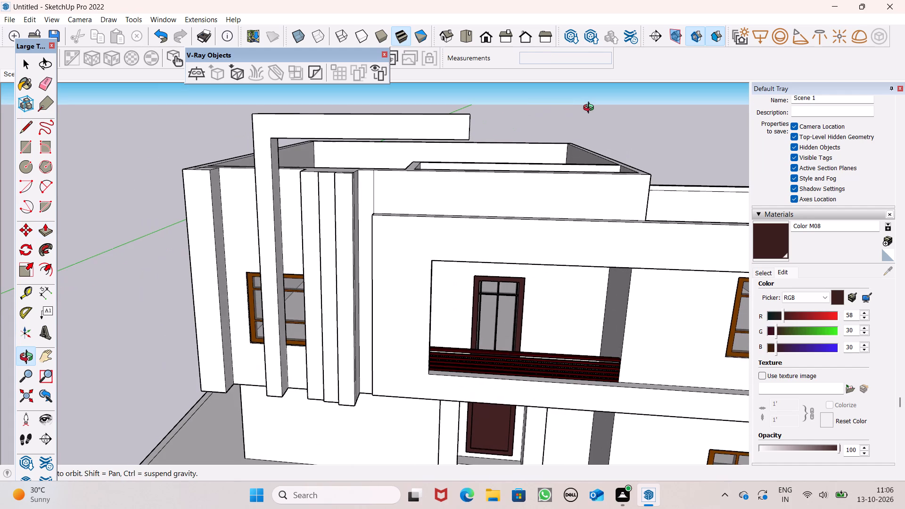
pyautogui.moveTo(591, 109); pyautogui.dragTo(634, 145, button='middle')
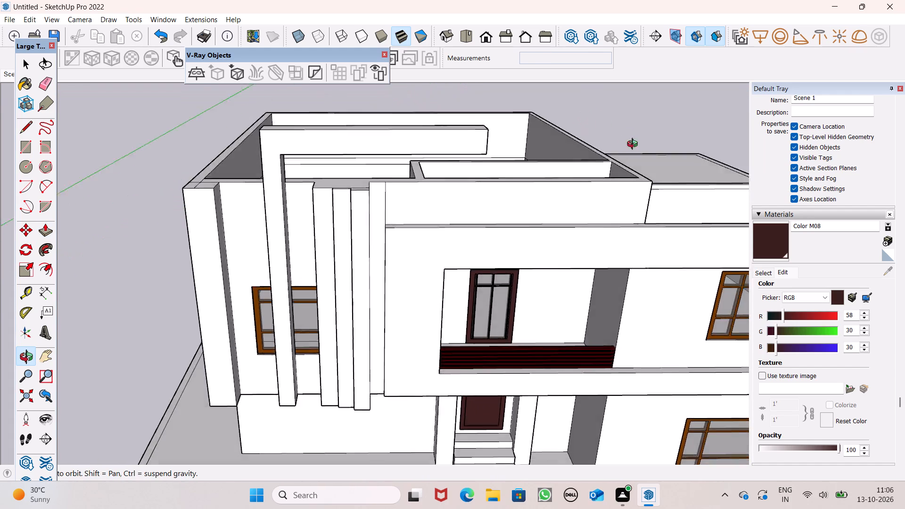
pyautogui.moveTo(634, 145); pyautogui.dragTo(554, 183, button='middle')
pyautogui.scroll(5, 454, 181)
pyautogui.moveTo(460, 176); pyautogui.dragTo(435, 161)
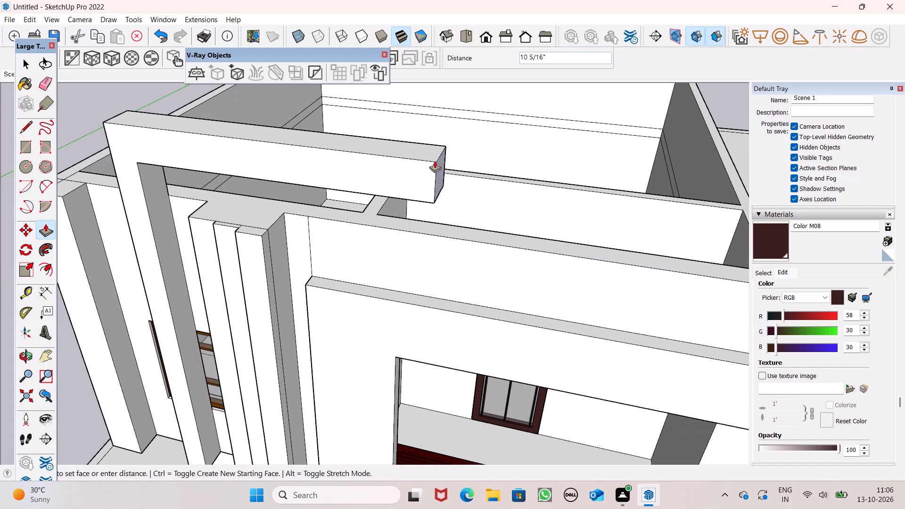
pyautogui.moveTo(435, 161); pyautogui.dragTo(298, 131)
# Trace a short line along the upper edge line on the taller block's inner wall to close its large roof opening with a face.
pyautogui.moveTo(551, 209); pyautogui.dragTo(170, 319, button='middle')
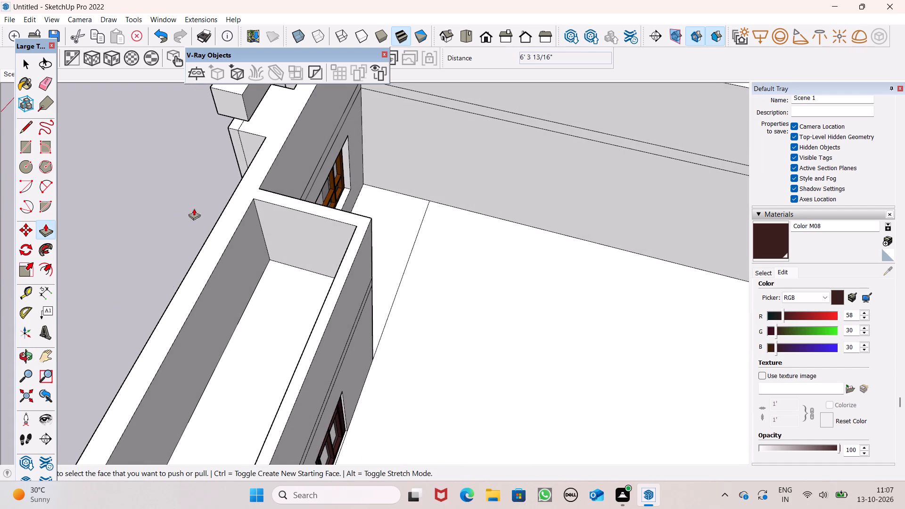
pyautogui.click(34, 124)
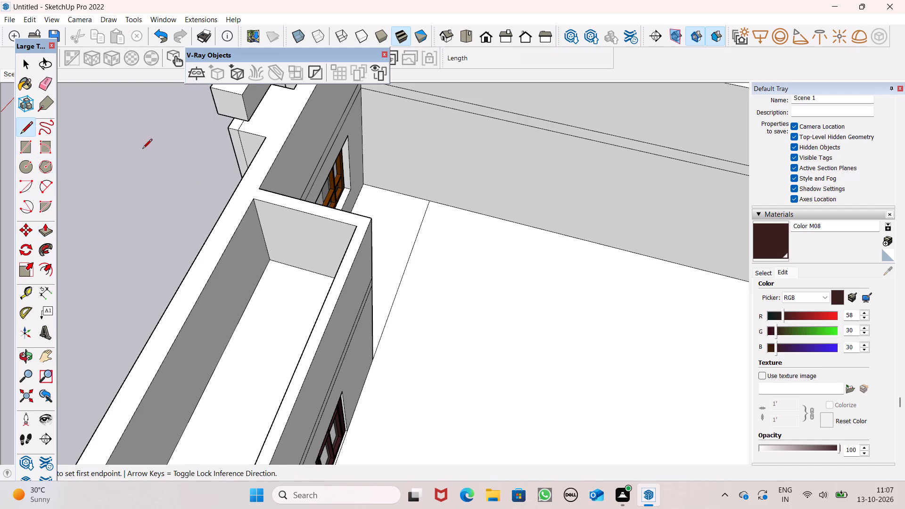
pyautogui.scroll(1, 178, 205)
pyautogui.scroll(-3, 187, 241)
pyautogui.scroll(6, 450, 88)
pyautogui.click(325, 128)
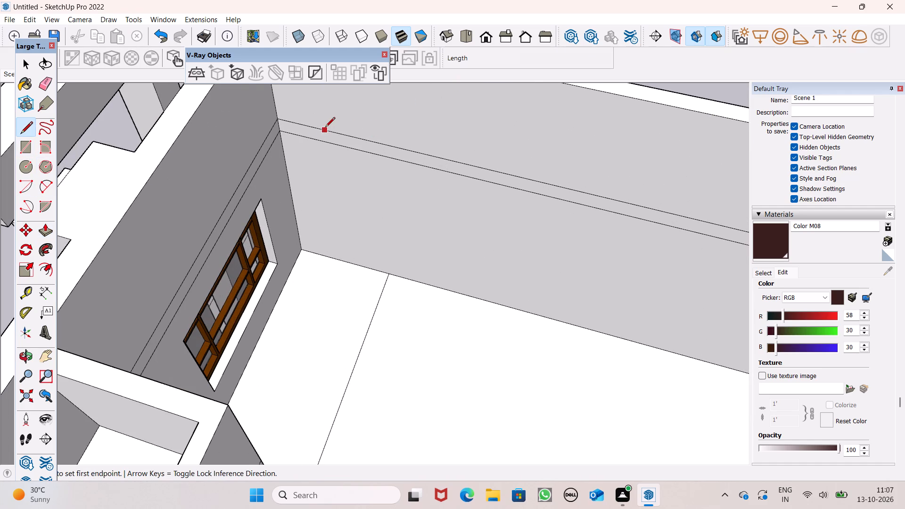
pyautogui.click(340, 133)
pyautogui.scroll(-3, 343, 133)
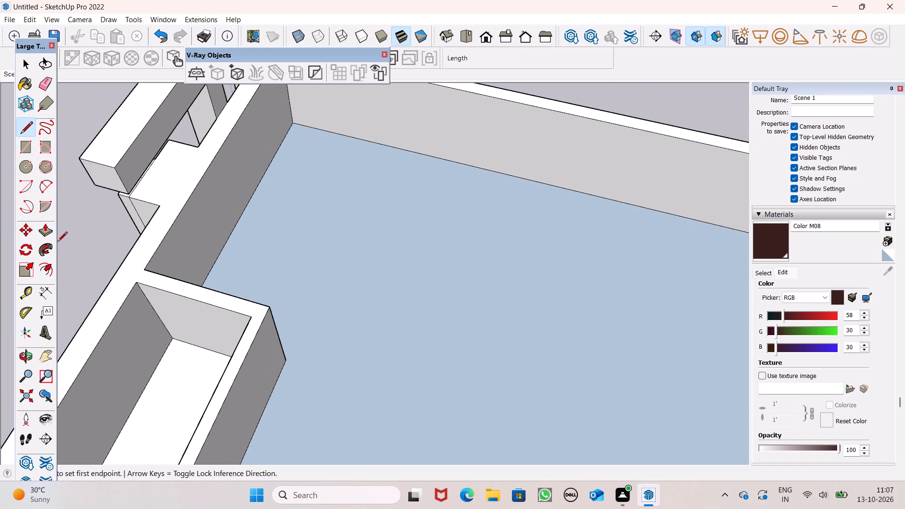
# Push/Pull the taller block's new roof face by 4".
pyautogui.click(45, 226)
pyautogui.moveTo(418, 230); pyautogui.dragTo(422, 241)
pyautogui.press('4')
pyautogui.hotkey('shift', '"')
pyautogui.press('Return')
pyautogui.press('space')
# Examine the taller block's closed roof and the fin's arm from the front and from above.
pyautogui.scroll(-7, 452, 228)
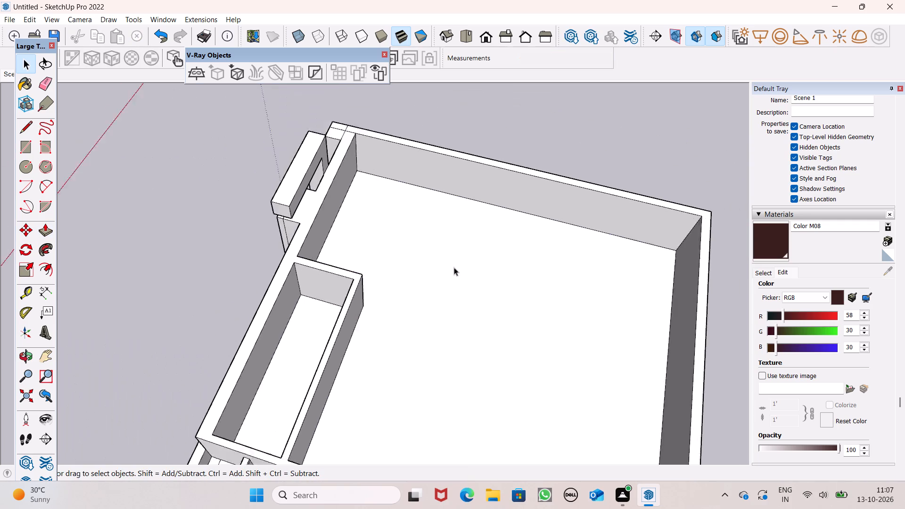
pyautogui.scroll(-1, 454, 267)
pyautogui.moveTo(454, 271); pyautogui.dragTo(733, 135, button='middle')
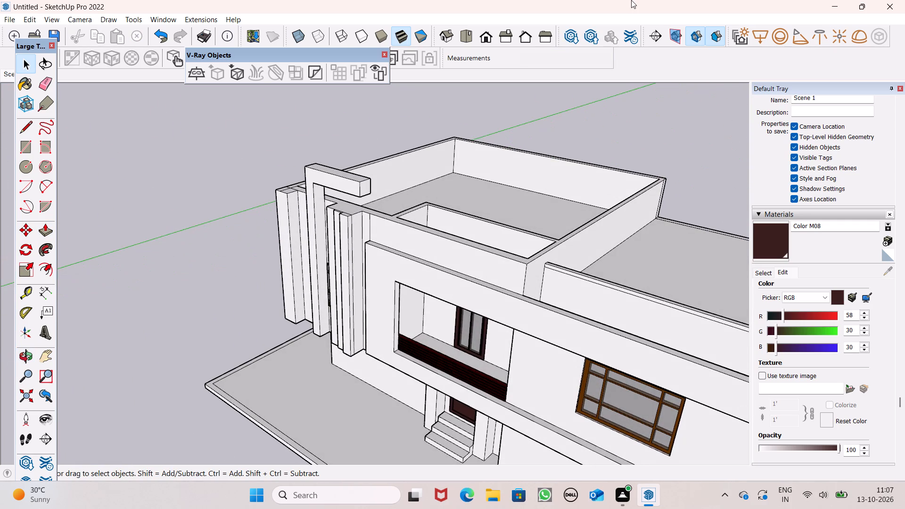
pyautogui.scroll(-2, 629, 2)
pyautogui.scroll(-1, 512, 219)
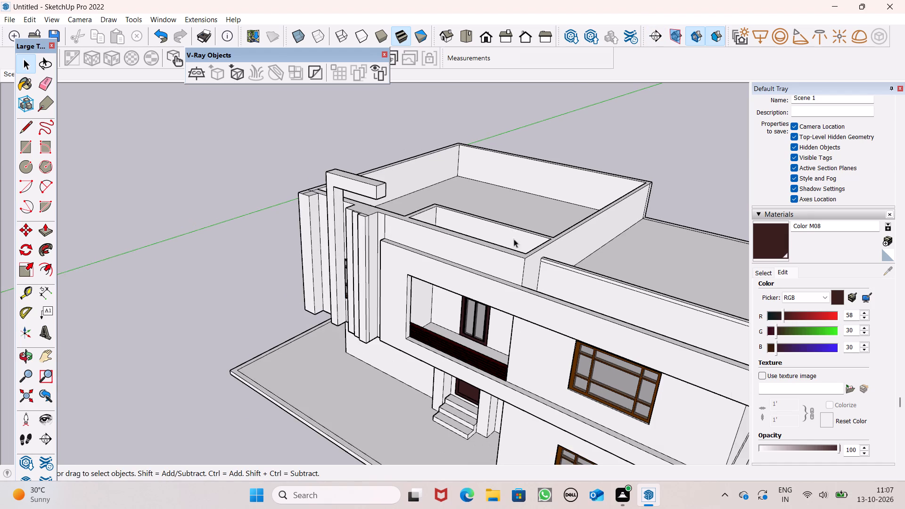
pyautogui.moveTo(522, 260); pyautogui.dragTo(160, 369, button='middle')
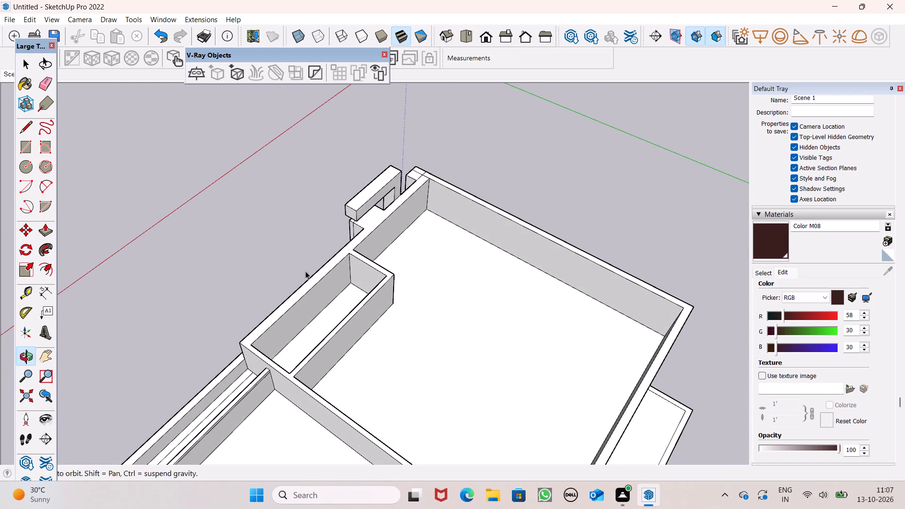
# Draw a narrow rectangle about 3' 1" by 5 1/2" on the floor of the taller block's small roof recess, beside the front wall.
pyautogui.scroll(1, 333, 282)
pyautogui.moveTo(333, 282); pyautogui.dragTo(357, 282, button='middle')
pyautogui.moveTo(303, 344); pyautogui.dragTo(331, 347, button='middle')
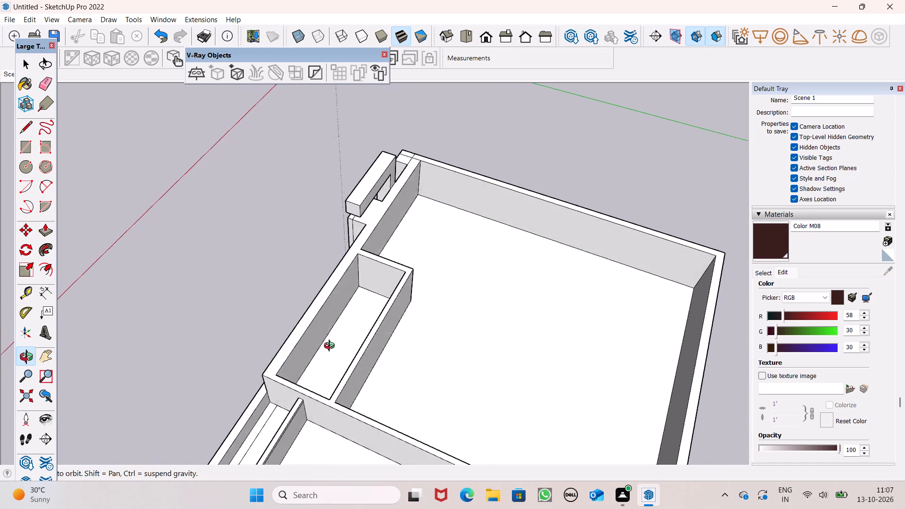
pyautogui.moveTo(331, 347); pyautogui.dragTo(341, 350, button='middle')
pyautogui.click(28, 151)
pyautogui.scroll(3, 453, 410)
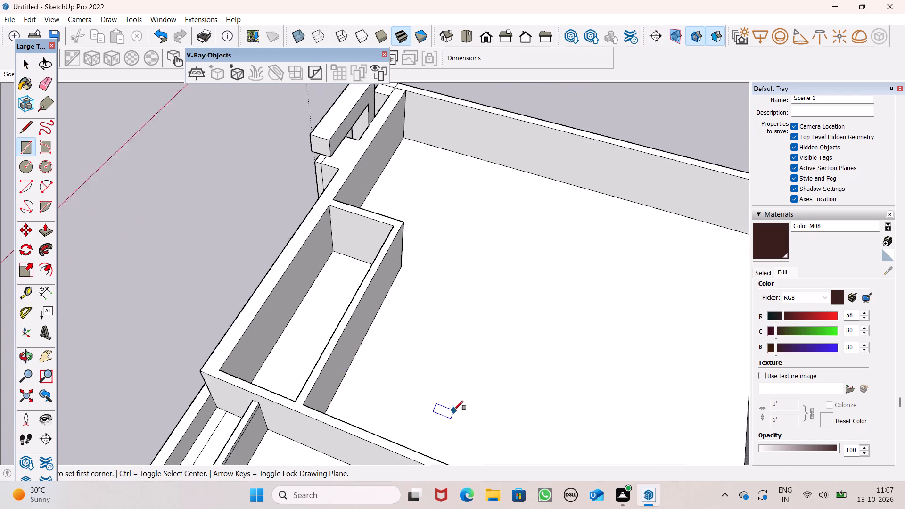
pyautogui.scroll(2, 454, 410)
pyautogui.moveTo(332, 358); pyautogui.dragTo(460, 359, button='middle')
pyautogui.scroll(4, 363, 361)
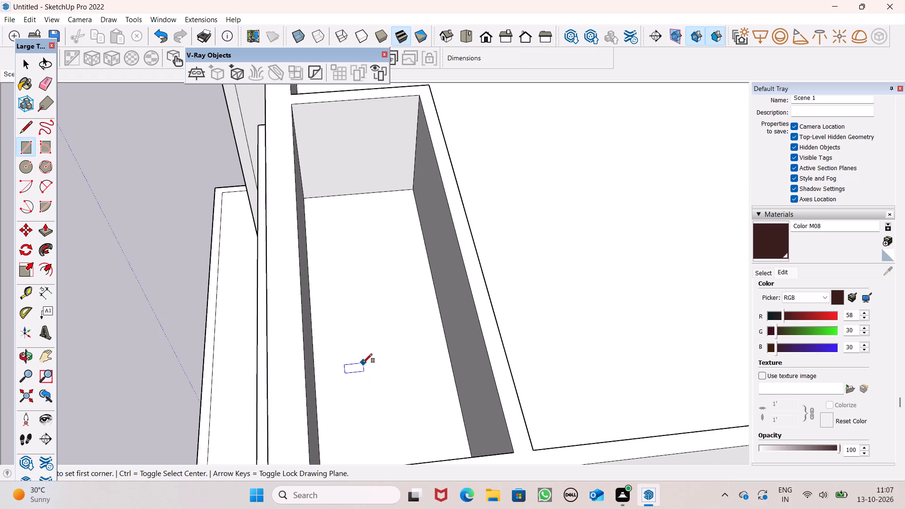
pyautogui.click(322, 345)
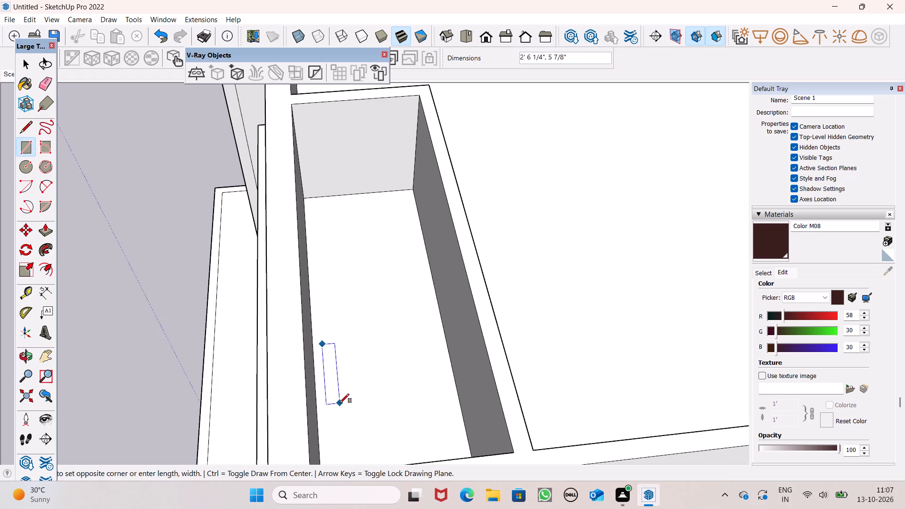
pyautogui.click(340, 418)
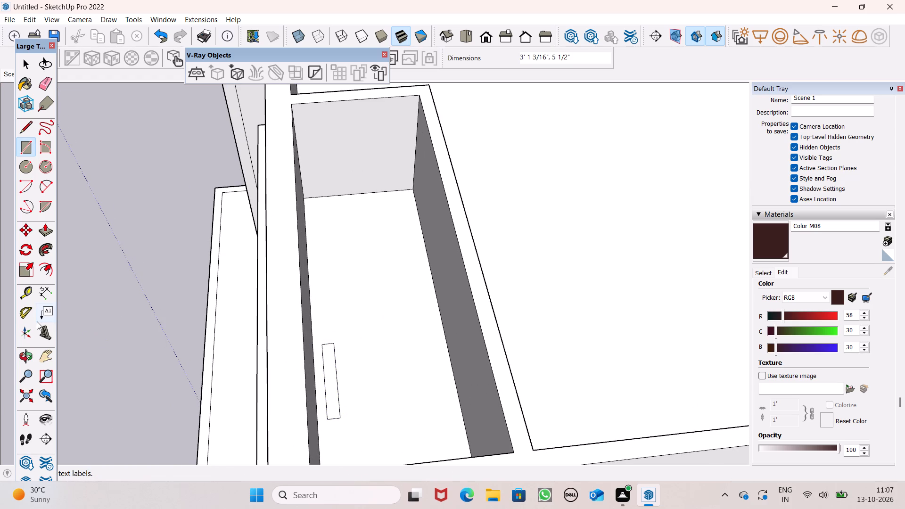
# Push/Pull the narrow rectangle up about 5' 2 7/8" into an upright panel and check it from the front.
pyautogui.click(49, 231)
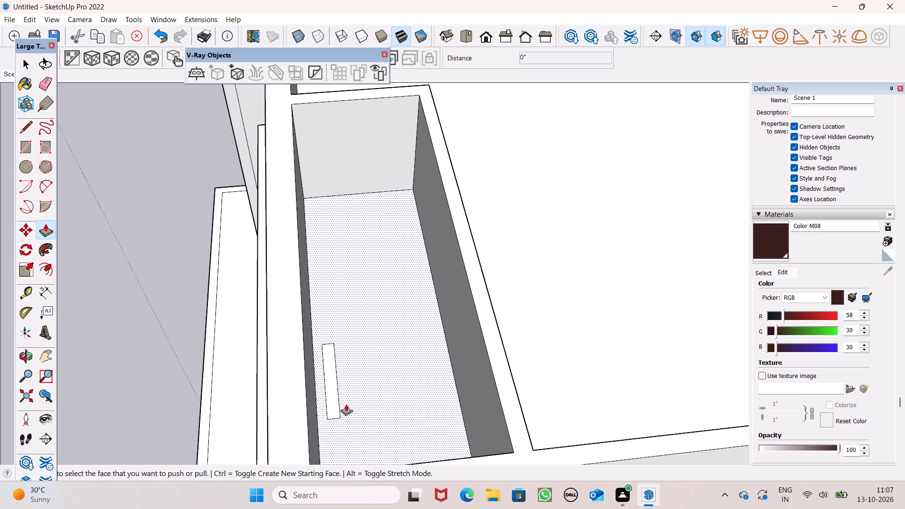
pyautogui.moveTo(334, 405); pyautogui.dragTo(273, 277)
pyautogui.moveTo(359, 410); pyautogui.dragTo(474, 263, button='middle')
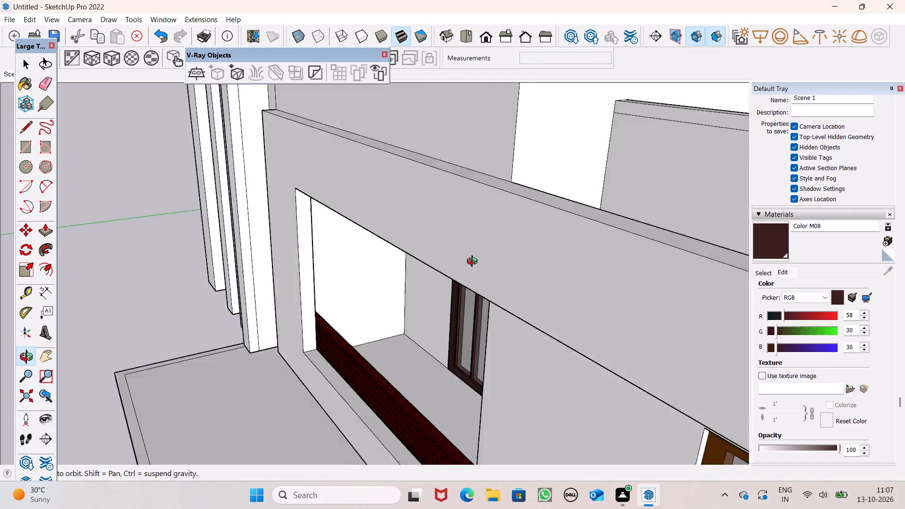
pyautogui.moveTo(474, 263); pyautogui.dragTo(481, 257, button='middle')
pyautogui.scroll(1, 481, 257)
pyautogui.scroll(-2, 463, 266)
pyautogui.scroll(1, 461, 272)
pyautogui.scroll(-6, 457, 269)
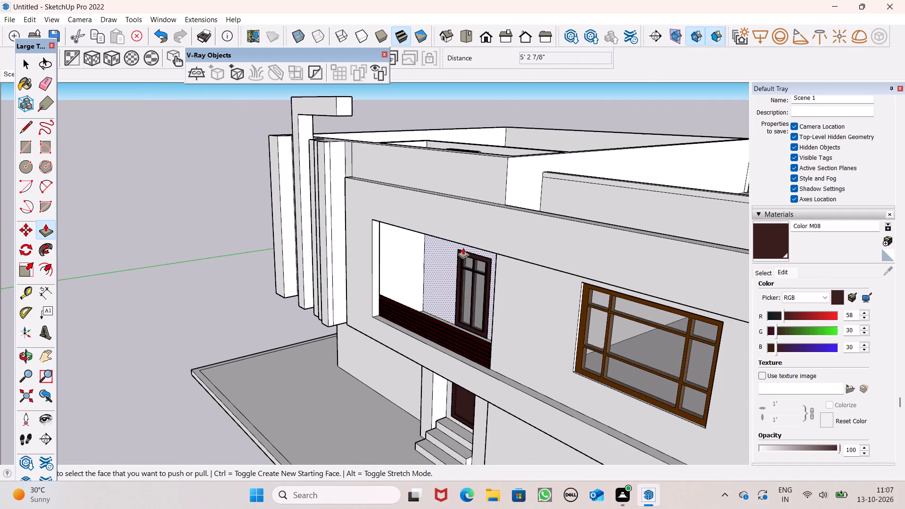
pyautogui.scroll(-4, 463, 247)
pyautogui.moveTo(463, 244); pyautogui.dragTo(568, 247, button='middle')
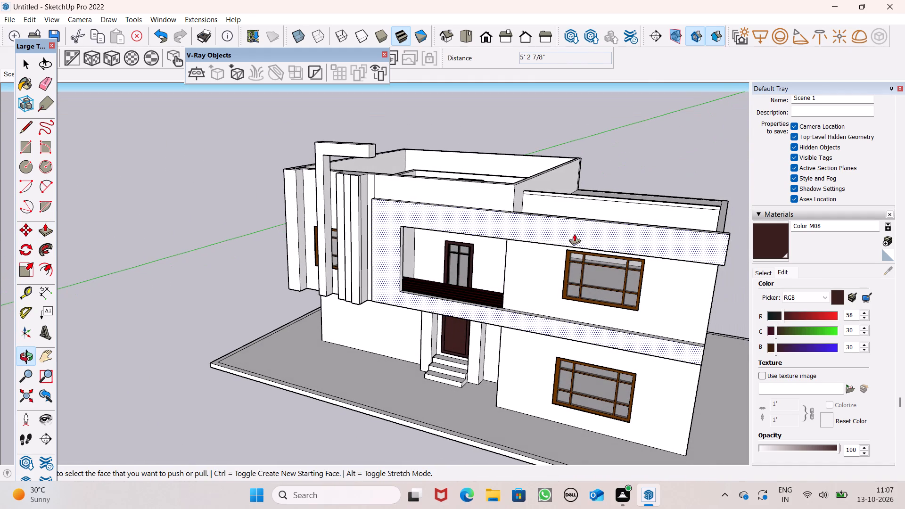
# Push/Pull the panel's end face nearest the lower roof outward about 1' 9 3/16" to lengthen the panel.
pyautogui.scroll(7, 586, 192)
pyautogui.scroll(1, 388, 235)
pyautogui.moveTo(391, 245); pyautogui.dragTo(238, 406, button='middle')
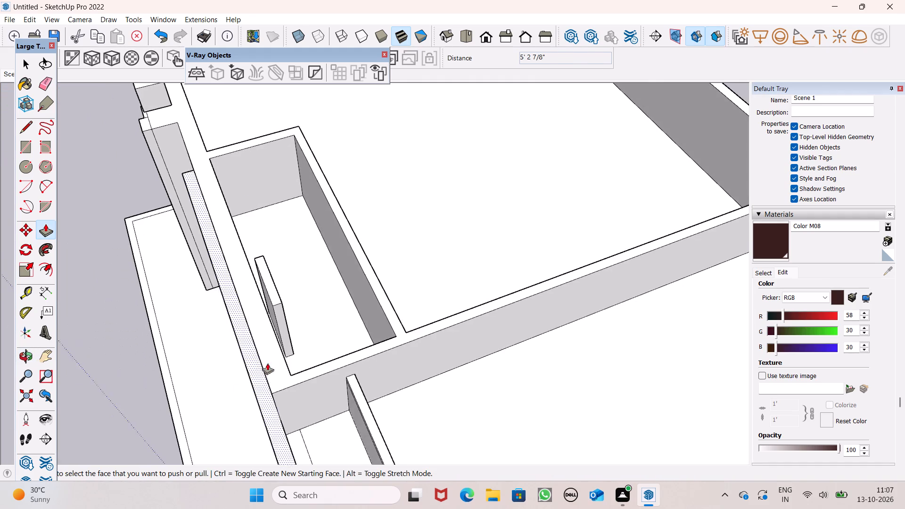
pyautogui.scroll(3, 295, 359)
pyautogui.scroll(-1, 326, 360)
pyautogui.scroll(1, 325, 359)
pyautogui.moveTo(275, 325); pyautogui.dragTo(279, 368)
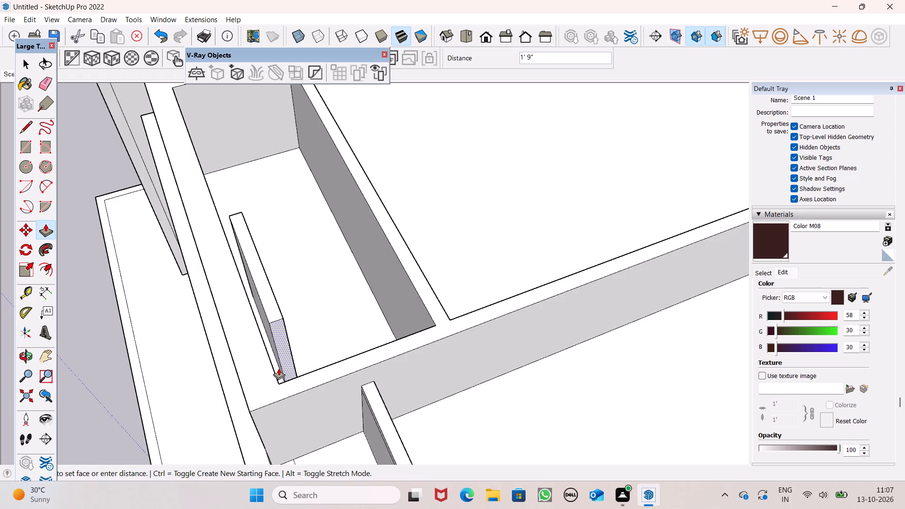
pyautogui.moveTo(279, 368); pyautogui.dragTo(279, 369)
# Push/Pull the panel's top face up about 1' 9 9/16".
pyautogui.scroll(-1, 313, 358)
pyautogui.moveTo(313, 358); pyautogui.dragTo(846, 378, button='middle')
pyautogui.scroll(-3, 613, 253)
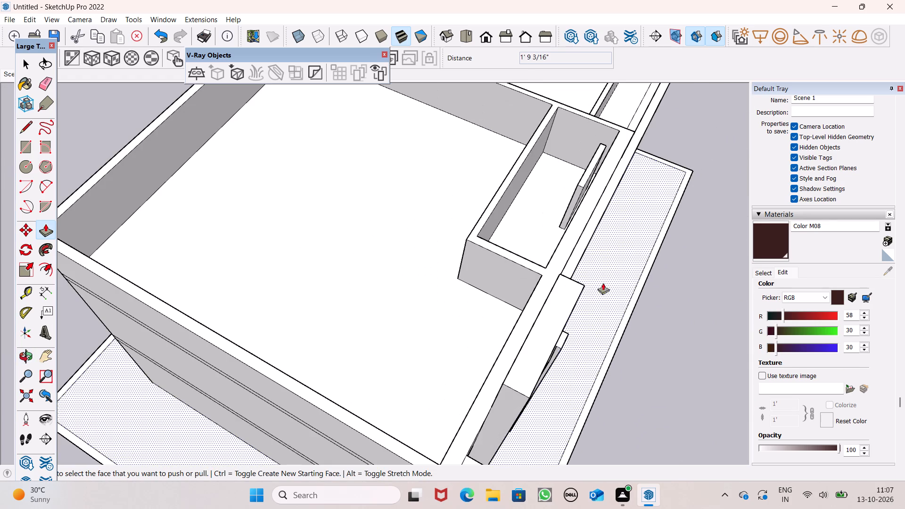
pyautogui.scroll(12, 610, 136)
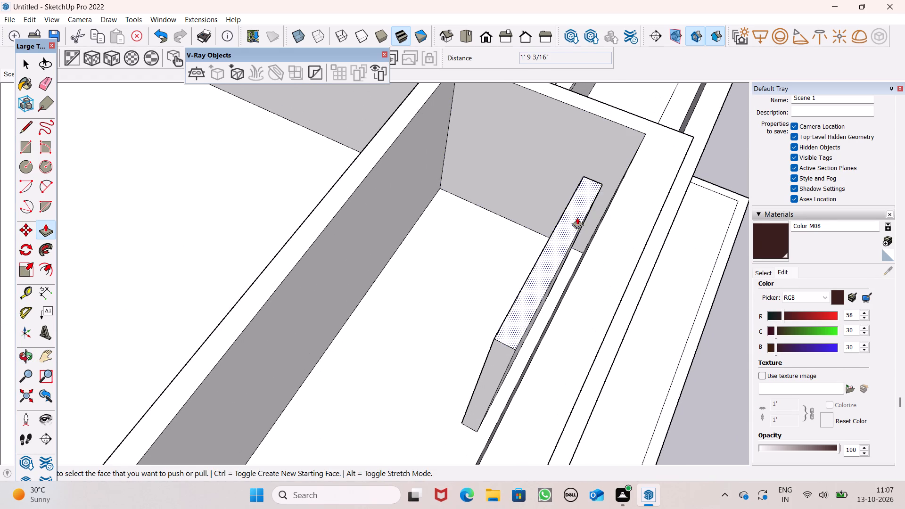
pyautogui.moveTo(572, 219); pyautogui.dragTo(569, 155)
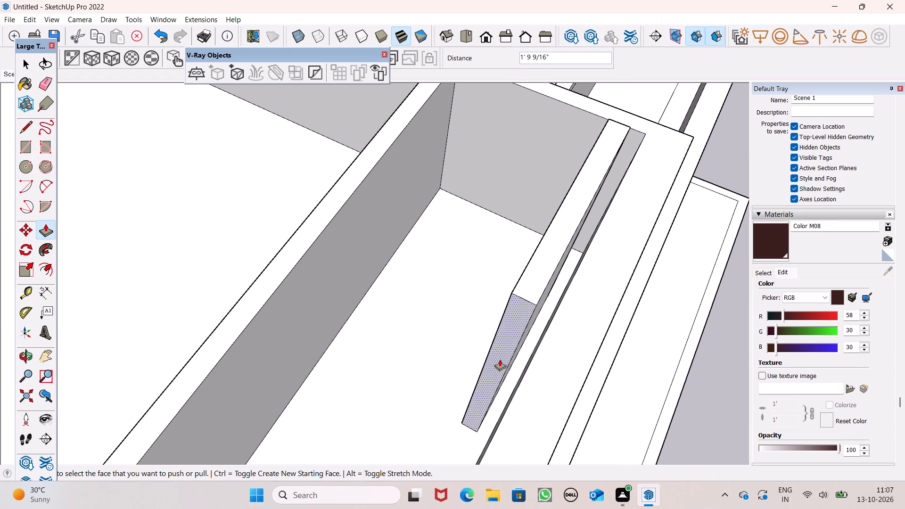
# Push/Pull the panel's opposite end face, on the front fins' side, inward about 1' 1 5/16" to shorten the panel.
pyautogui.moveTo(500, 359); pyautogui.dragTo(527, 320)
pyautogui.scroll(-6, 474, 257)
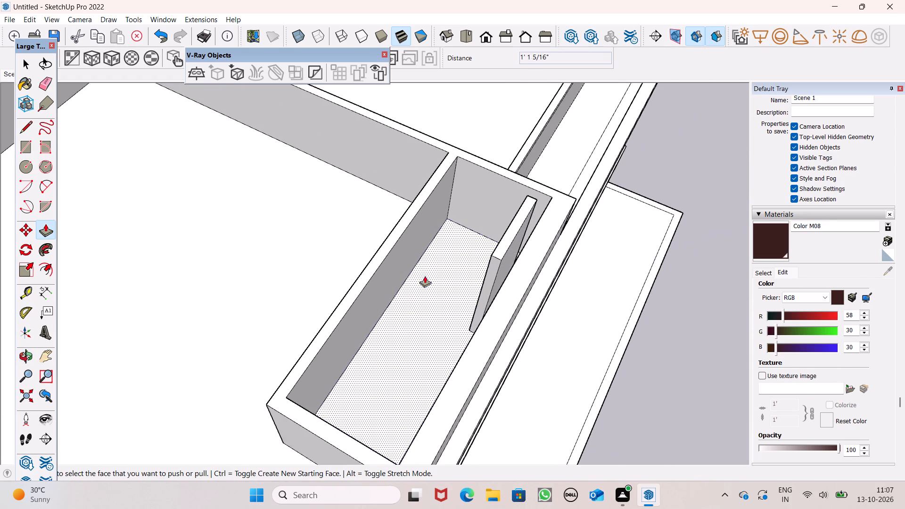
pyautogui.scroll(-1, 425, 276)
pyautogui.moveTo(628, 276); pyautogui.dragTo(413, 144, button='middle')
pyautogui.scroll(-5, 411, 143)
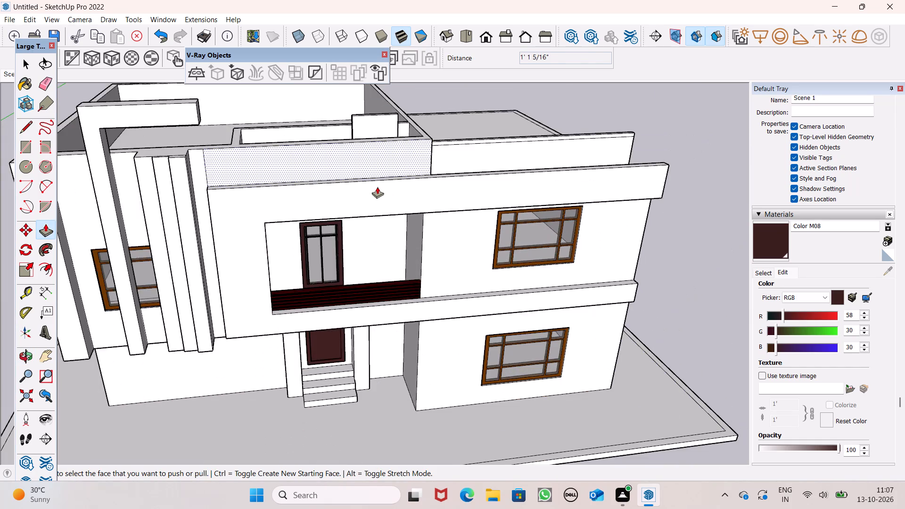
pyautogui.scroll(-6, 377, 187)
pyautogui.moveTo(377, 171); pyautogui.dragTo(335, 116, button='middle')
pyautogui.scroll(1, 338, 122)
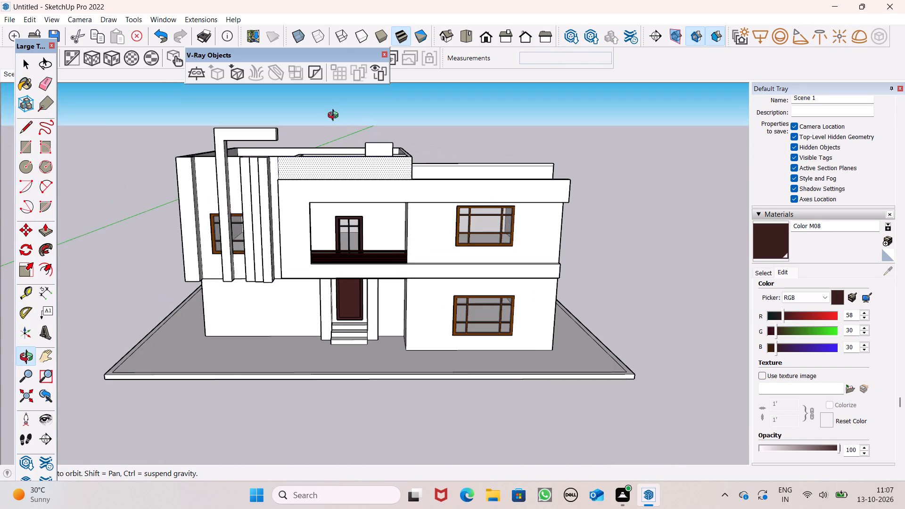
pyautogui.moveTo(335, 116); pyautogui.dragTo(370, 75, button='middle')
pyautogui.scroll(7, 387, 141)
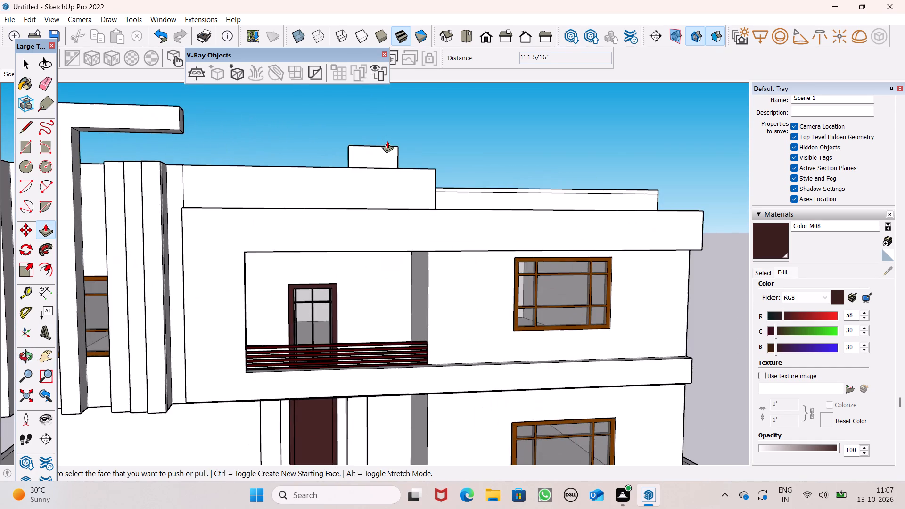
pyautogui.moveTo(386, 148); pyautogui.dragTo(303, 266, button='middle')
pyautogui.scroll(7, 362, 78)
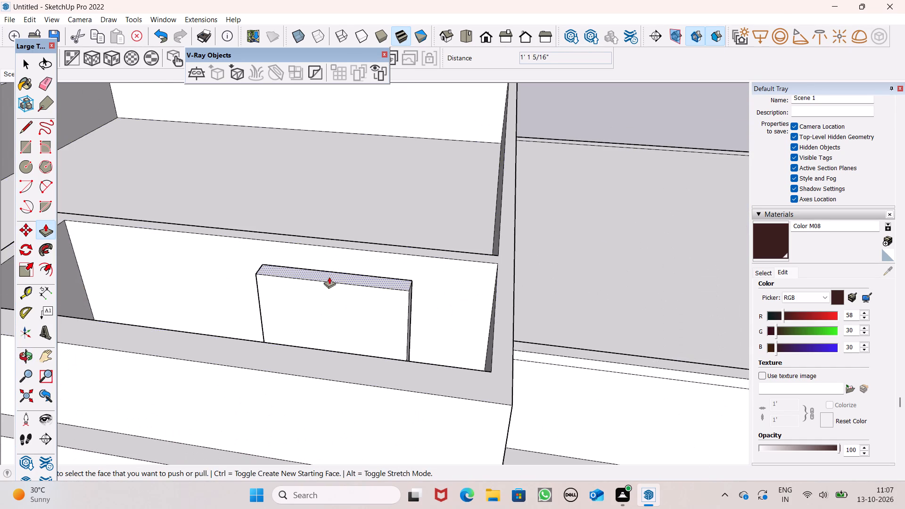
# Raise the roof panel's top face in two pulls, about 15/16" and another 9 3/16", checking its height from the front.
pyautogui.moveTo(330, 277); pyautogui.dragTo(330, 256)
pyautogui.click(330, 256)
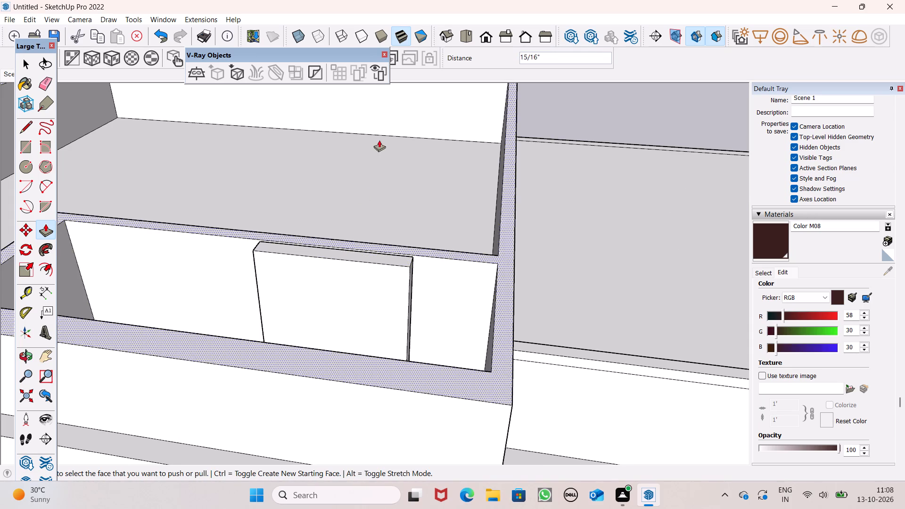
pyautogui.scroll(-5, 379, 140)
pyautogui.scroll(-1, 452, 151)
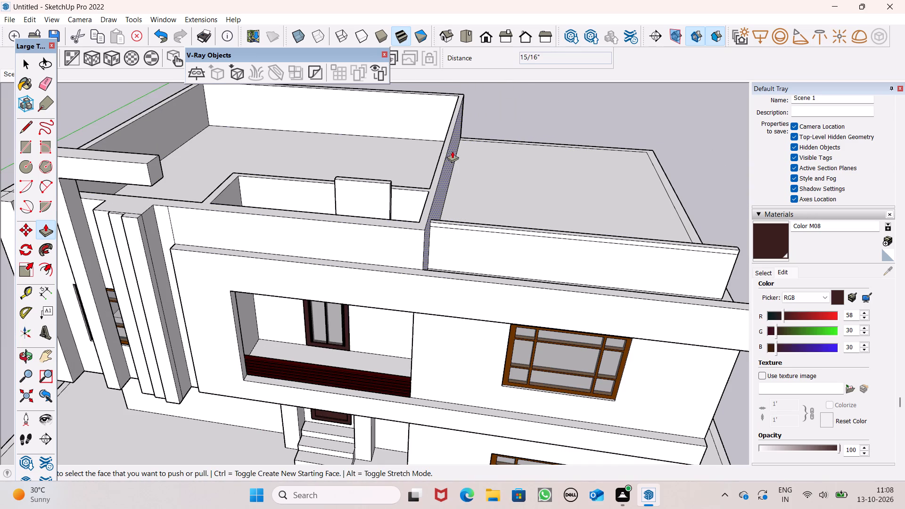
pyautogui.moveTo(493, 159); pyautogui.dragTo(524, 61, button='middle')
pyautogui.scroll(5, 427, 117)
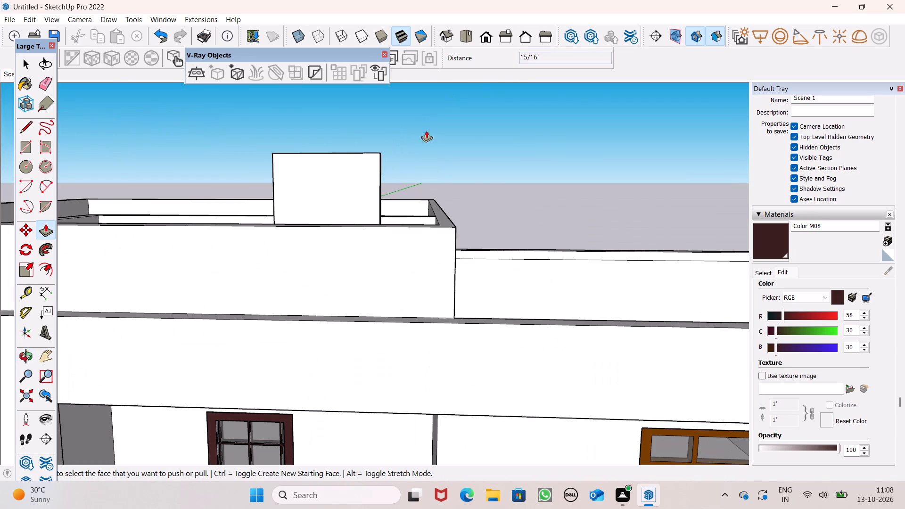
pyautogui.scroll(1, 498, 157)
pyautogui.scroll(-1, 499, 157)
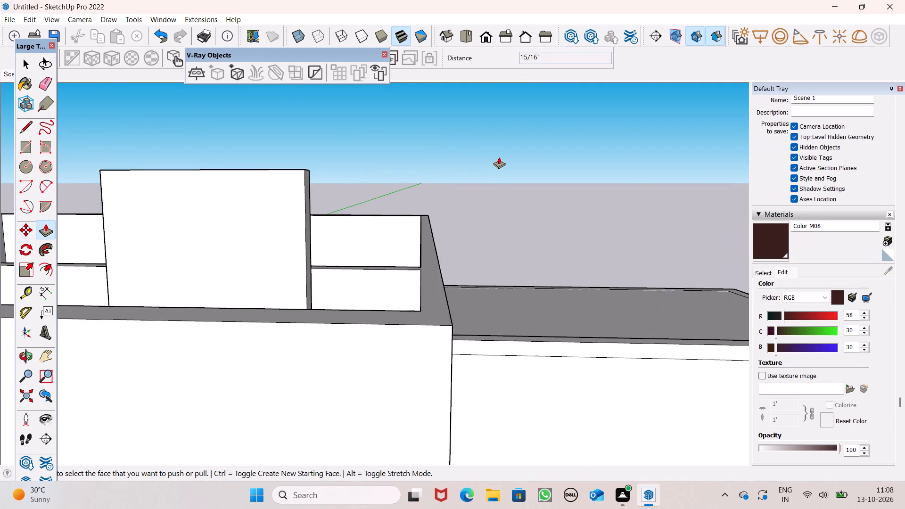
pyautogui.moveTo(458, 198); pyautogui.dragTo(440, 324, button='middle')
pyautogui.scroll(5, 312, 213)
pyautogui.moveTo(332, 271); pyautogui.dragTo(332, 249)
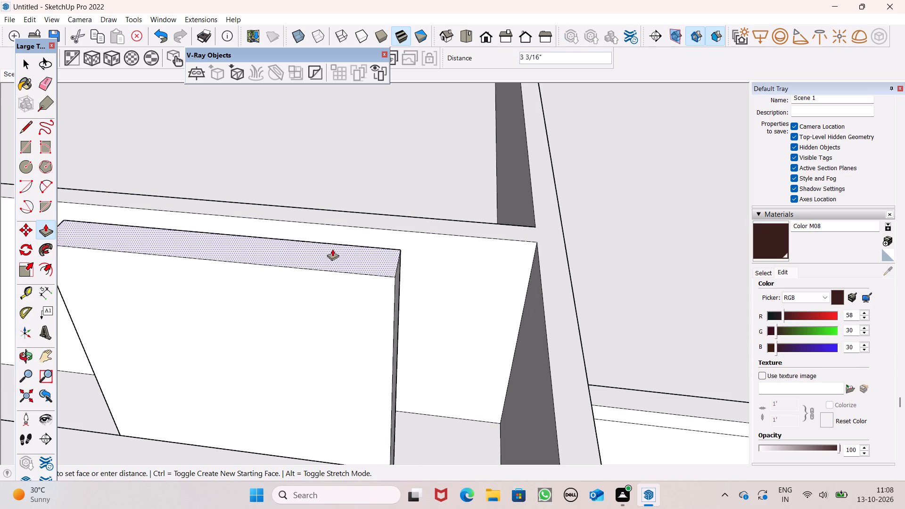
pyautogui.moveTo(332, 249); pyautogui.dragTo(335, 210)
pyautogui.scroll(-8, 397, 138)
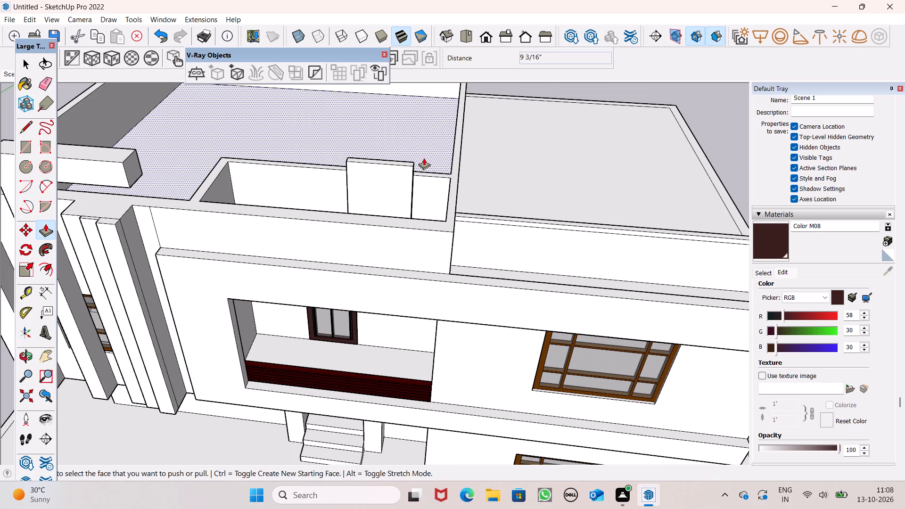
pyautogui.scroll(-3, 421, 150)
pyautogui.moveTo(453, 189); pyautogui.dragTo(454, 172, button='middle')
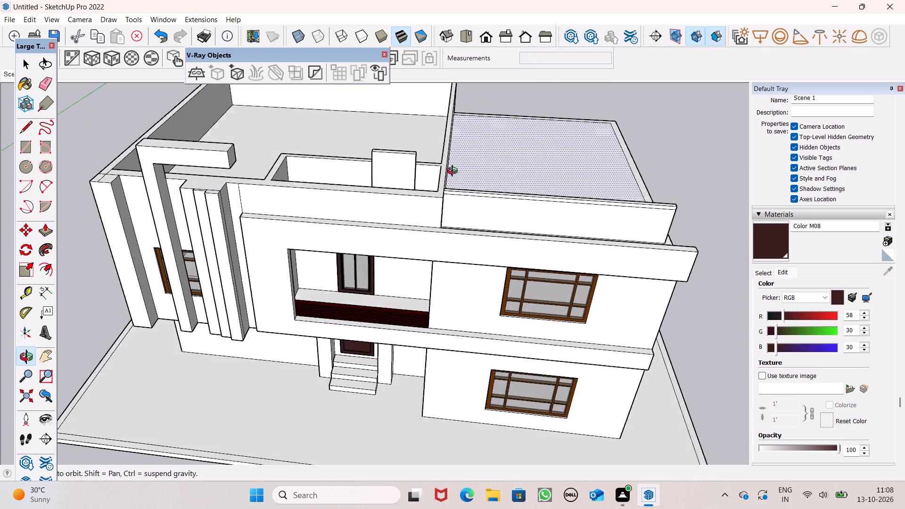
pyautogui.moveTo(454, 172); pyautogui.dragTo(422, 83, button='middle')
# Draw a line across the panel's narrow end face above the parapet to split off its upper part.
pyautogui.click(29, 127)
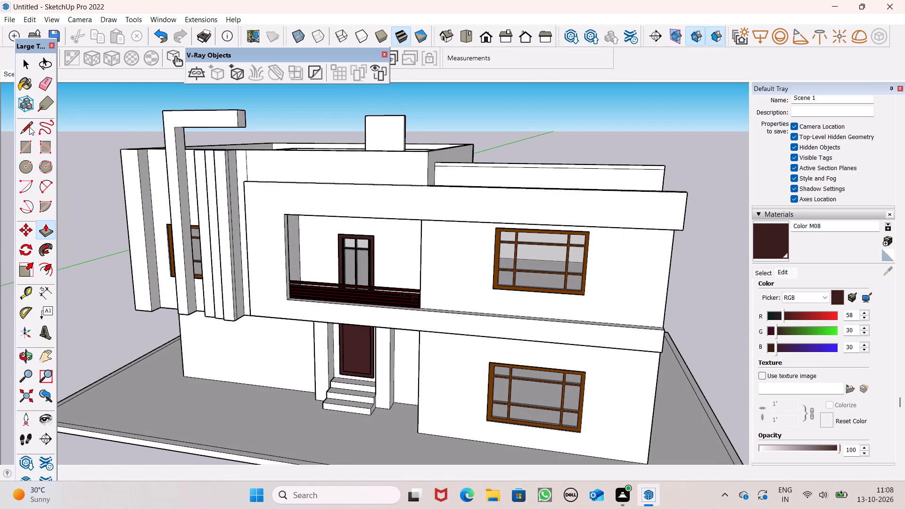
pyautogui.scroll(1, 430, 132)
pyautogui.moveTo(430, 133); pyautogui.dragTo(255, 186, button='middle')
pyautogui.scroll(6, 336, 144)
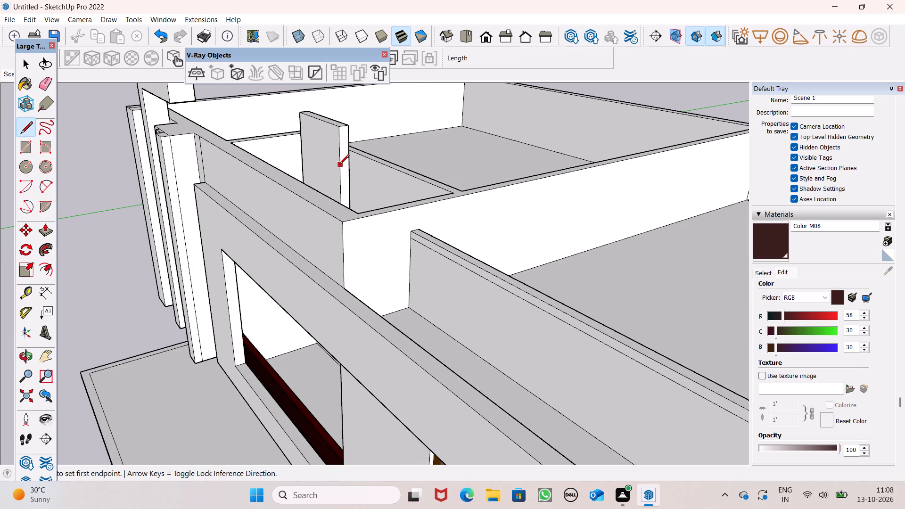
pyautogui.click(339, 164)
pyautogui.click(347, 161)
pyautogui.scroll(-4, 360, 118)
pyautogui.moveTo(375, 157); pyautogui.dragTo(382, 161, button='middle')
# Push/Pull the upper part of the panel's end face out about 14' 1/8" as a horizontal arm over the lower roof.
pyautogui.moveTo(45, 234); pyautogui.dragTo(53, 229)
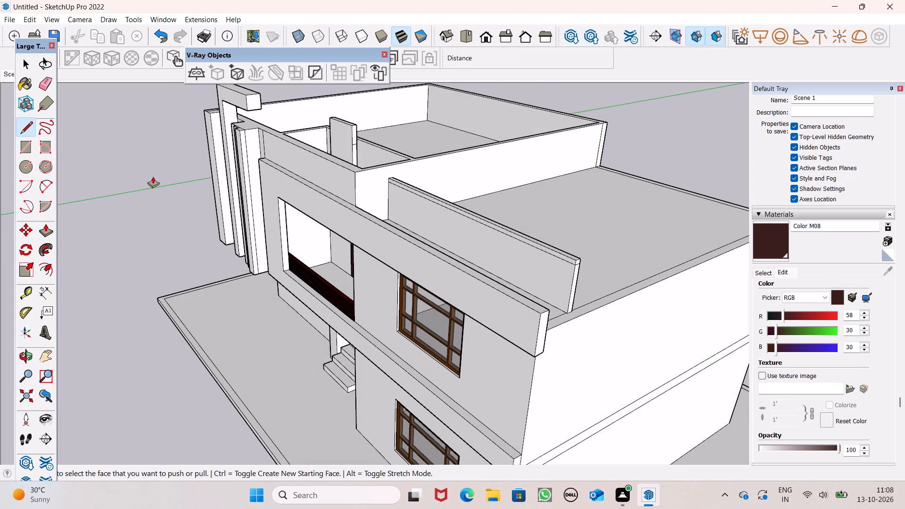
pyautogui.moveTo(354, 134); pyautogui.dragTo(376, 159)
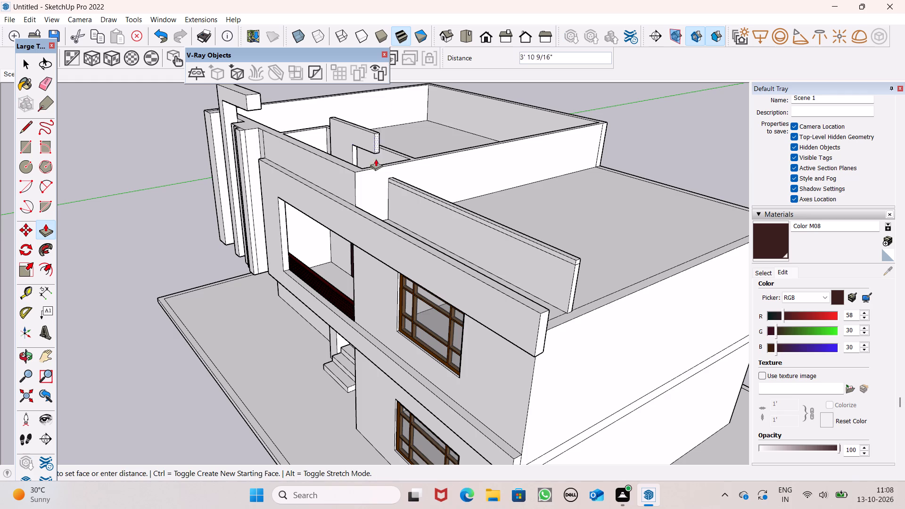
pyautogui.moveTo(376, 159); pyautogui.dragTo(447, 211)
pyautogui.moveTo(487, 215); pyautogui.dragTo(620, 188, button='middle')
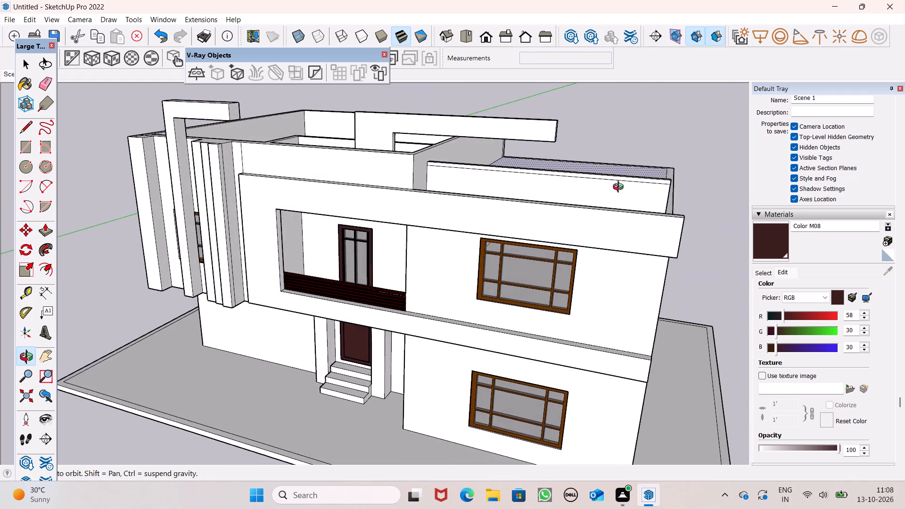
pyautogui.moveTo(620, 188); pyautogui.dragTo(622, 186, button='middle')
pyautogui.scroll(1, 622, 186)
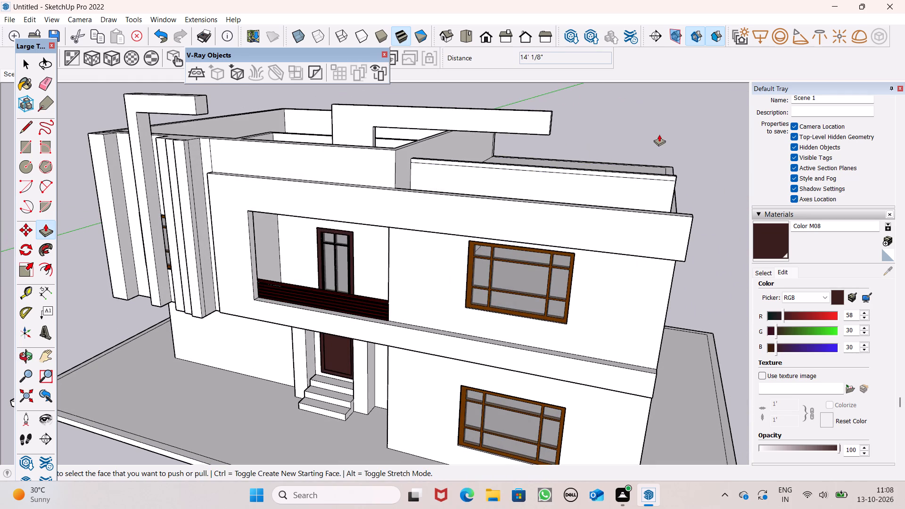
pyautogui.scroll(2, 615, 124)
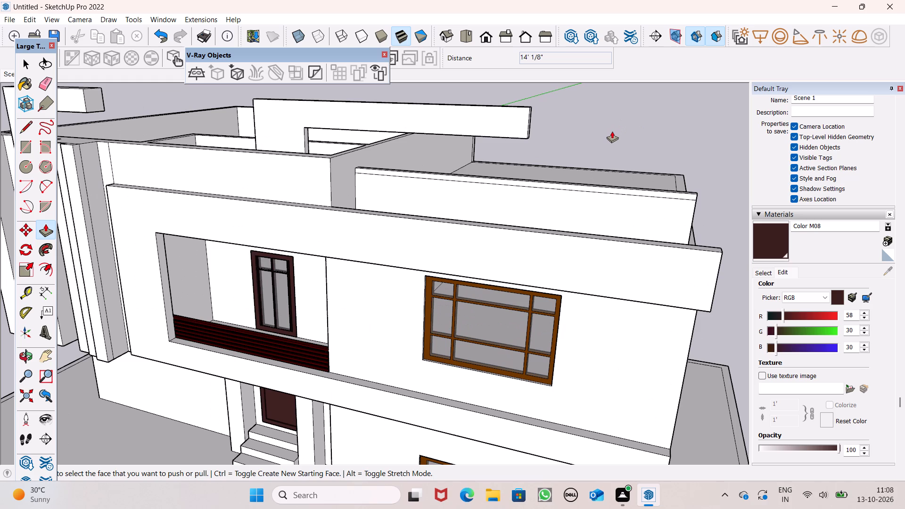